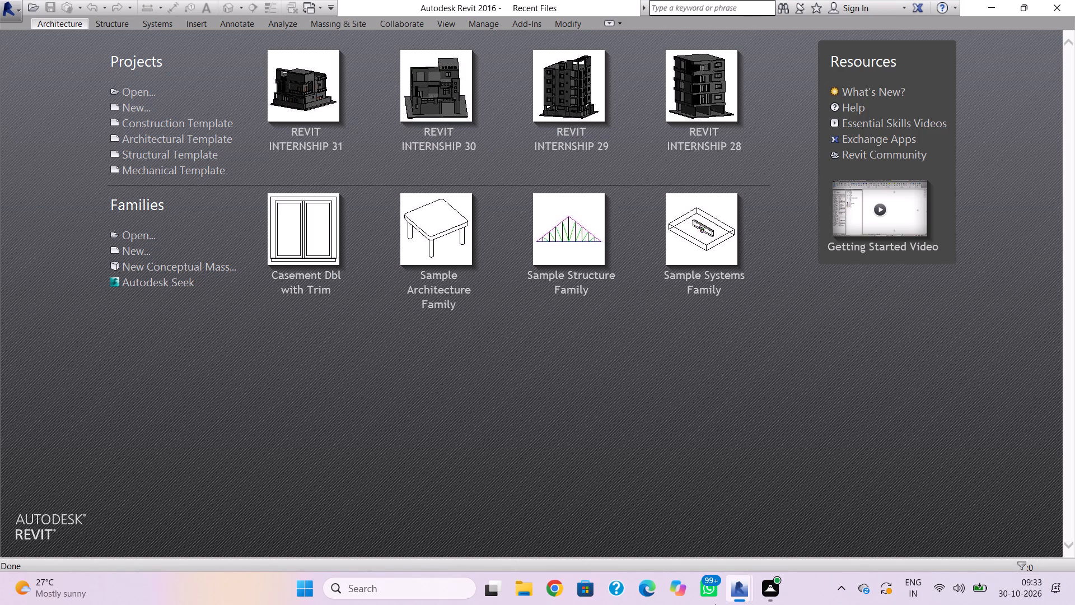
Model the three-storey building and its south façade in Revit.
Create a new project from the Architectural Template.
double_click(203, 142)
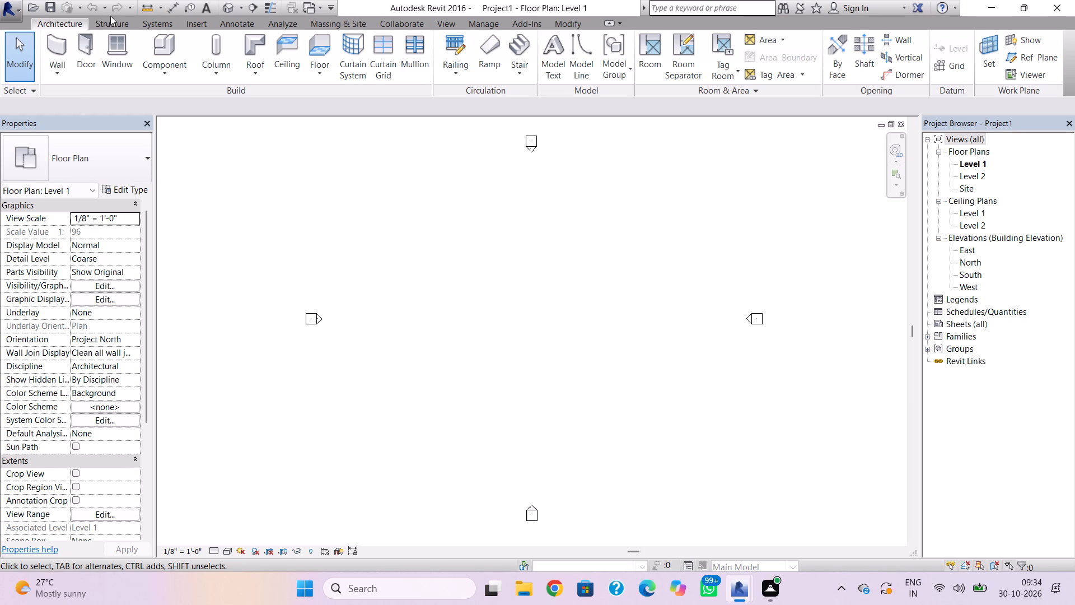
Draw a rectangle of Generic - 8" basic walls, about 40' by 48', between the elevation markers on the Level 1 plan.
click(58, 50)
click(71, 150)
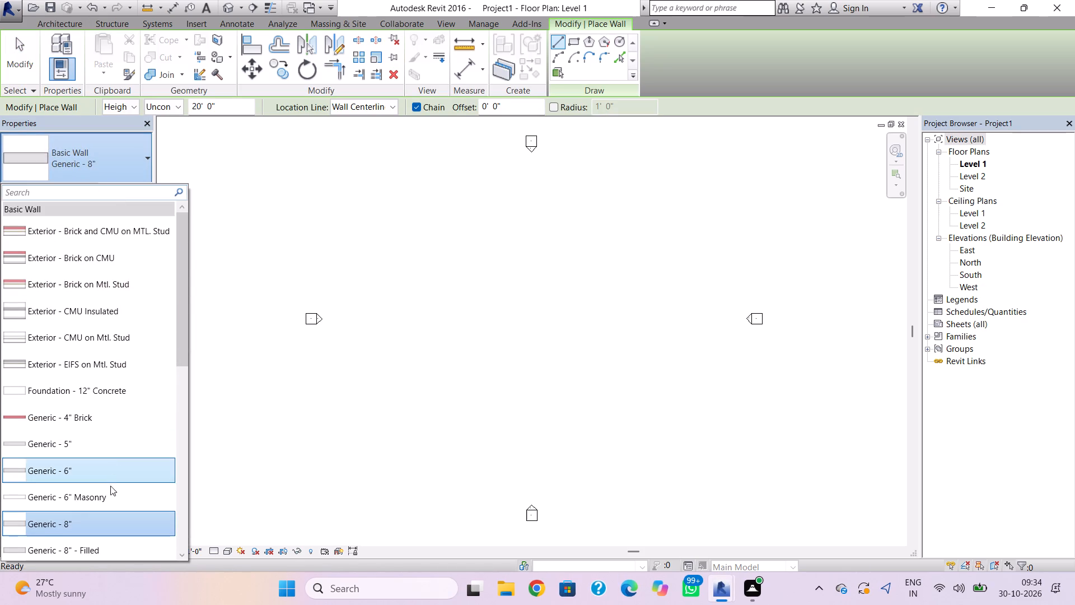
click(102, 524)
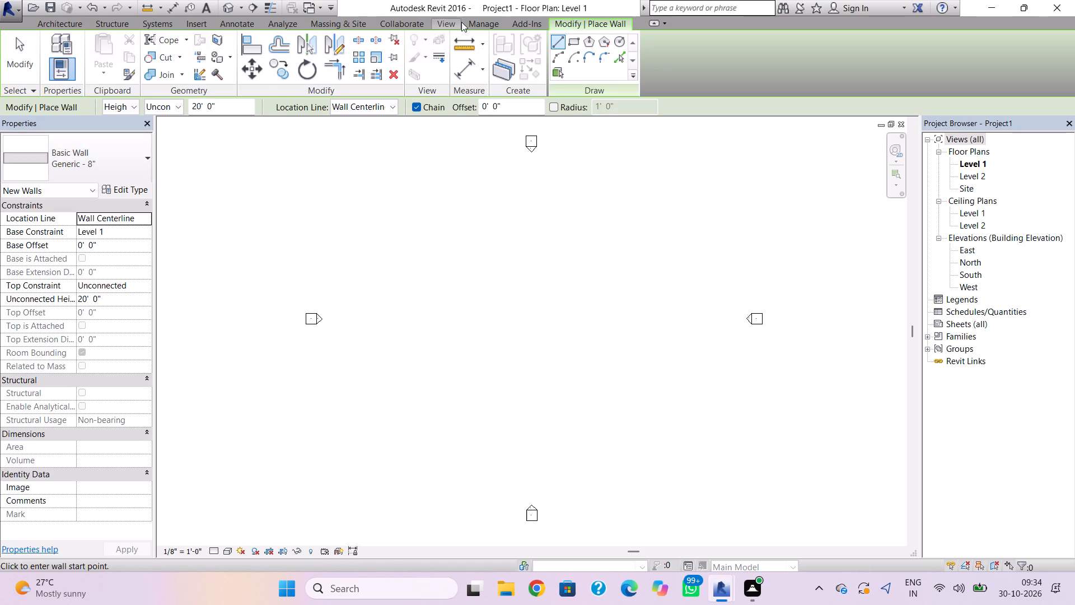
click(574, 37)
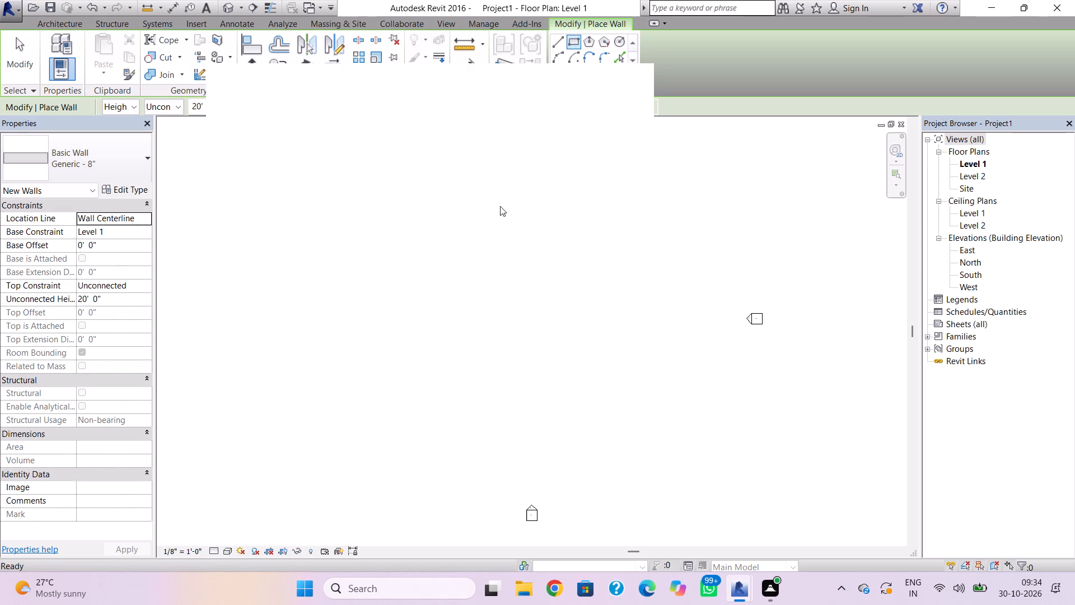
click(645, 99)
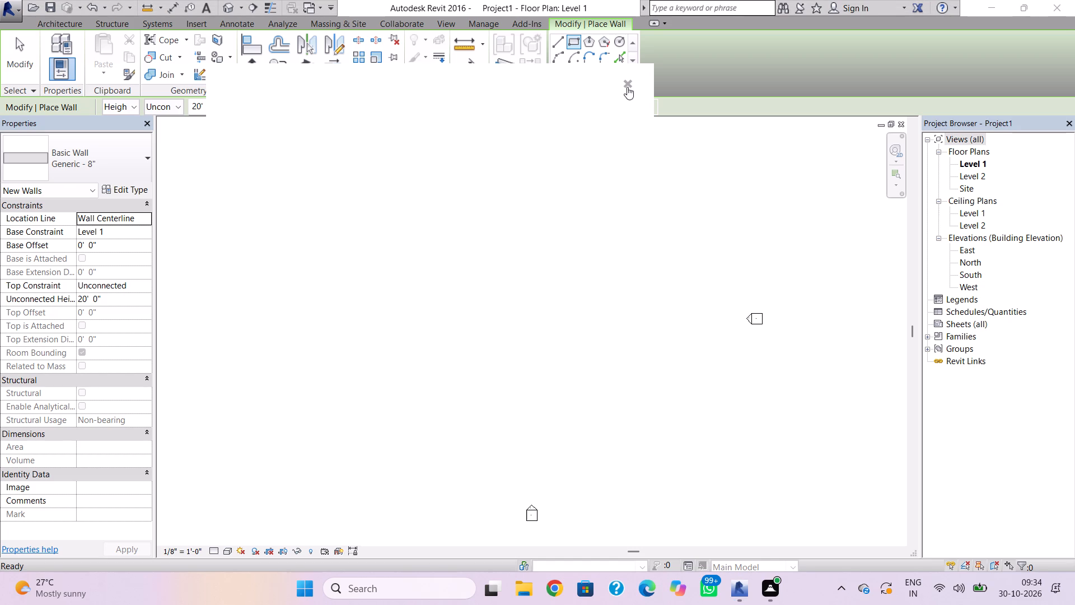
click(627, 85)
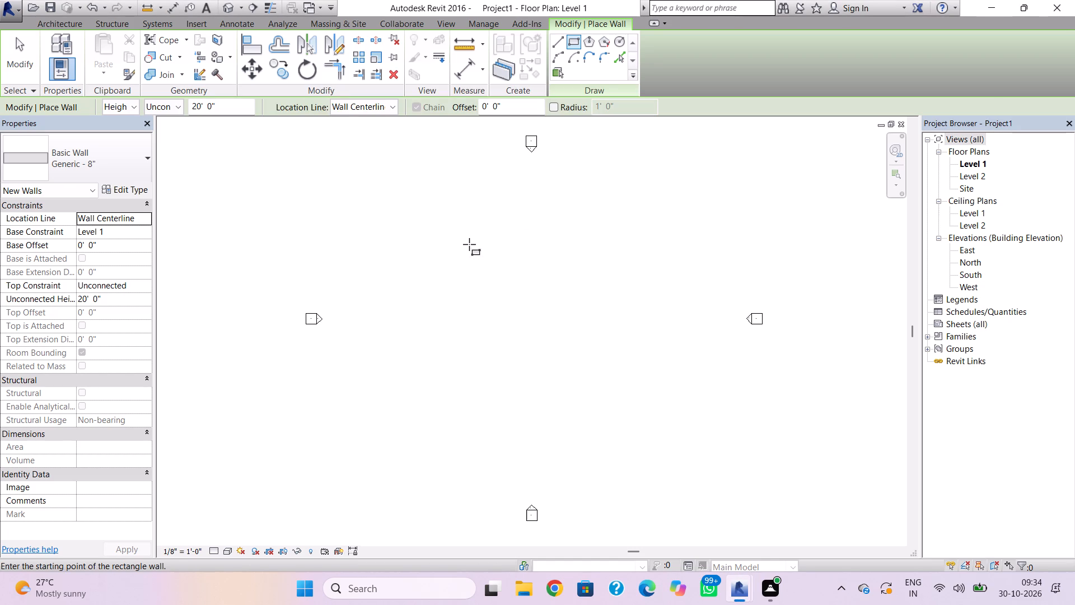
click(469, 244)
middle_drag(536, 367, 512, 305)
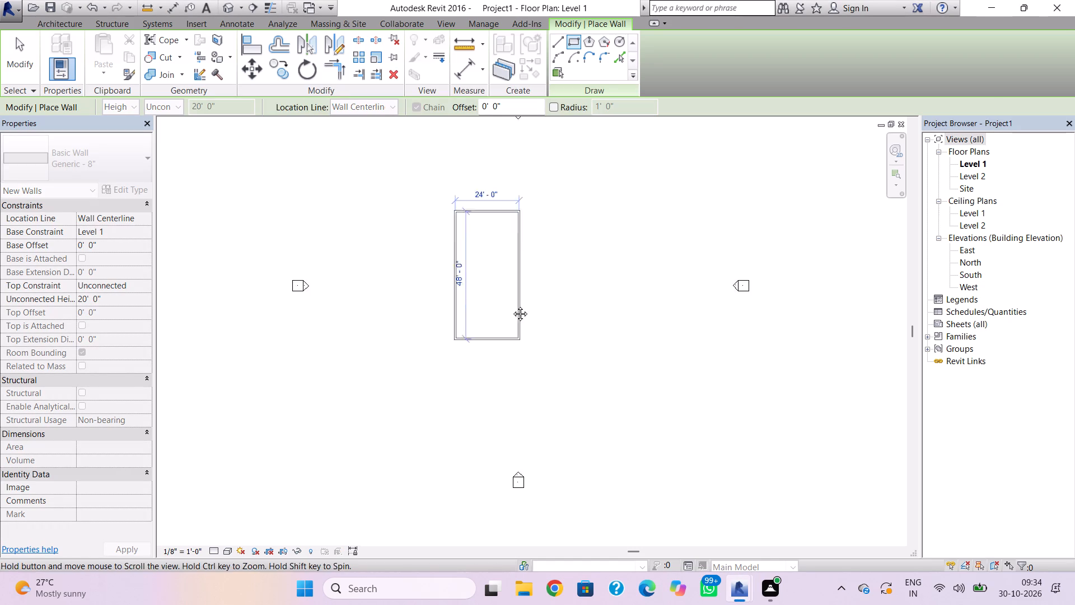
middle_drag(512, 305, 499, 274)
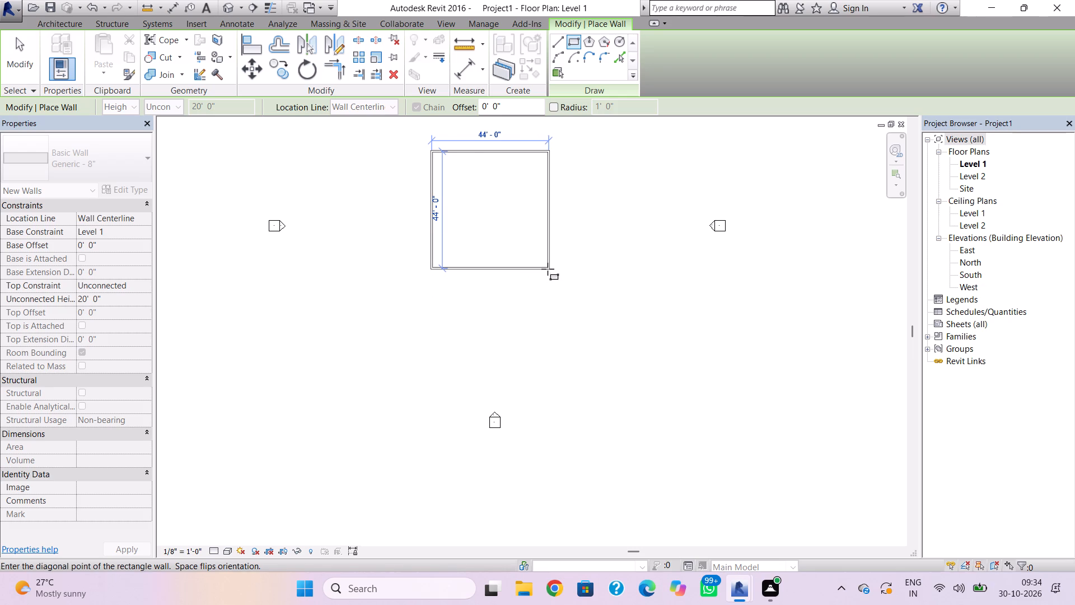
middle_drag(548, 269, 537, 302)
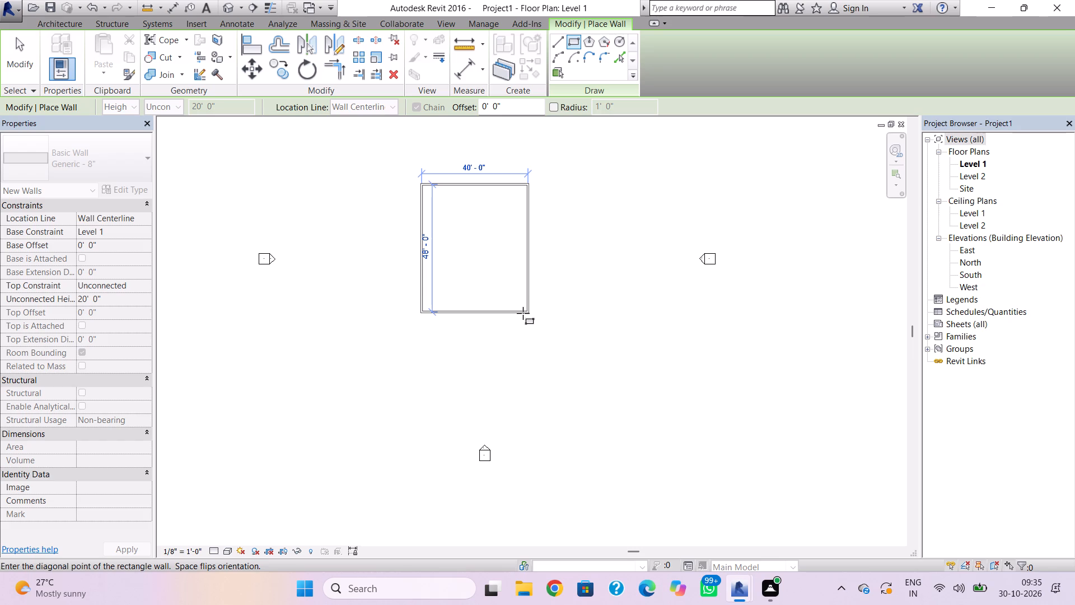
click(523, 313)
key(Escape)
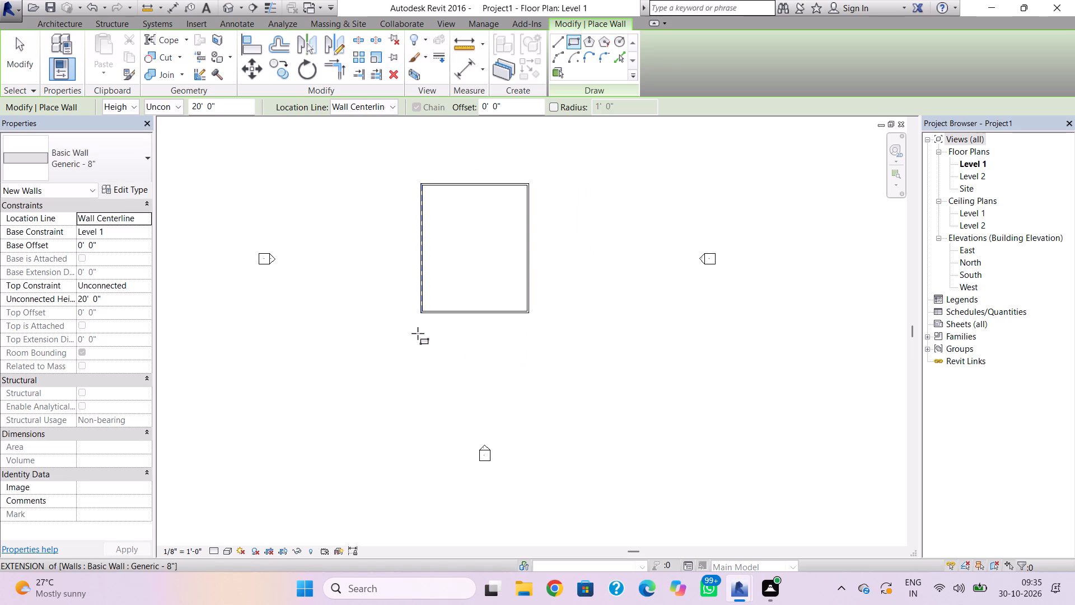
key(Escape)
Set the unconnected height of all four walls to 12'.
drag(564, 170, 377, 392)
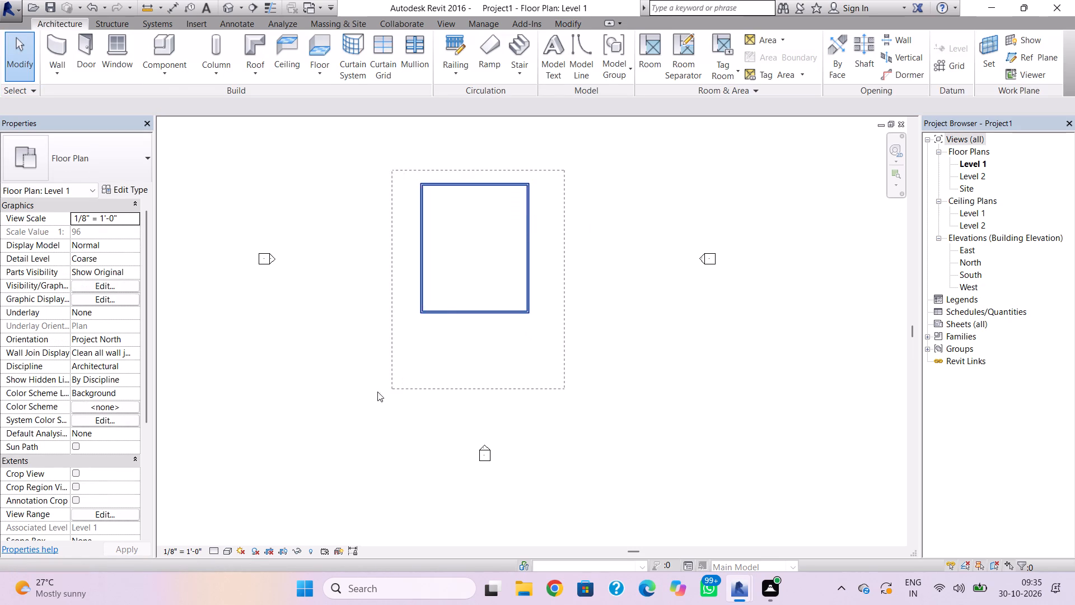
drag(377, 392, 370, 392)
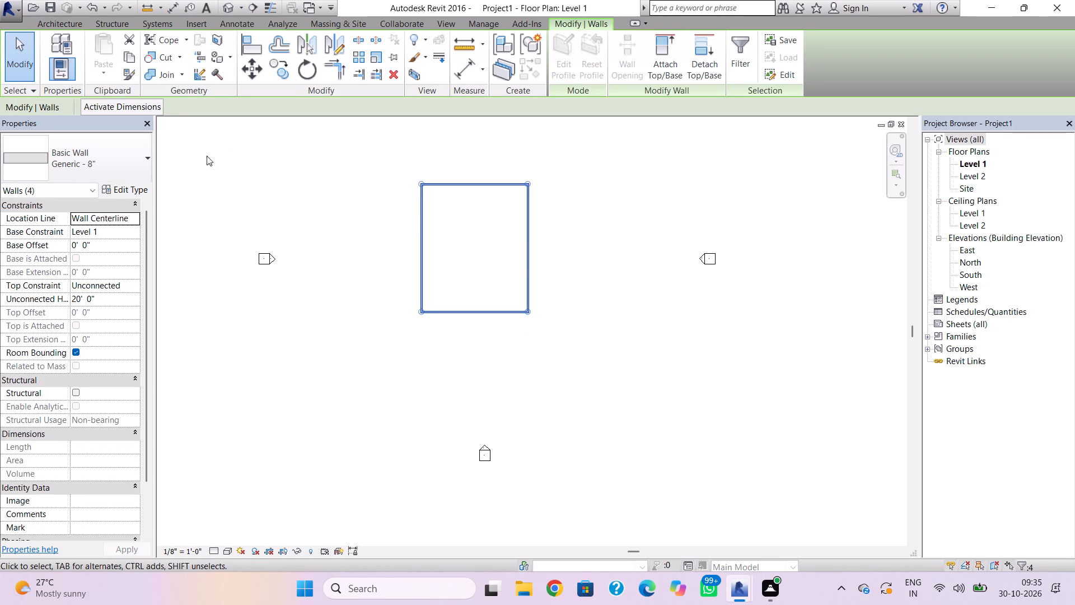
click(111, 302)
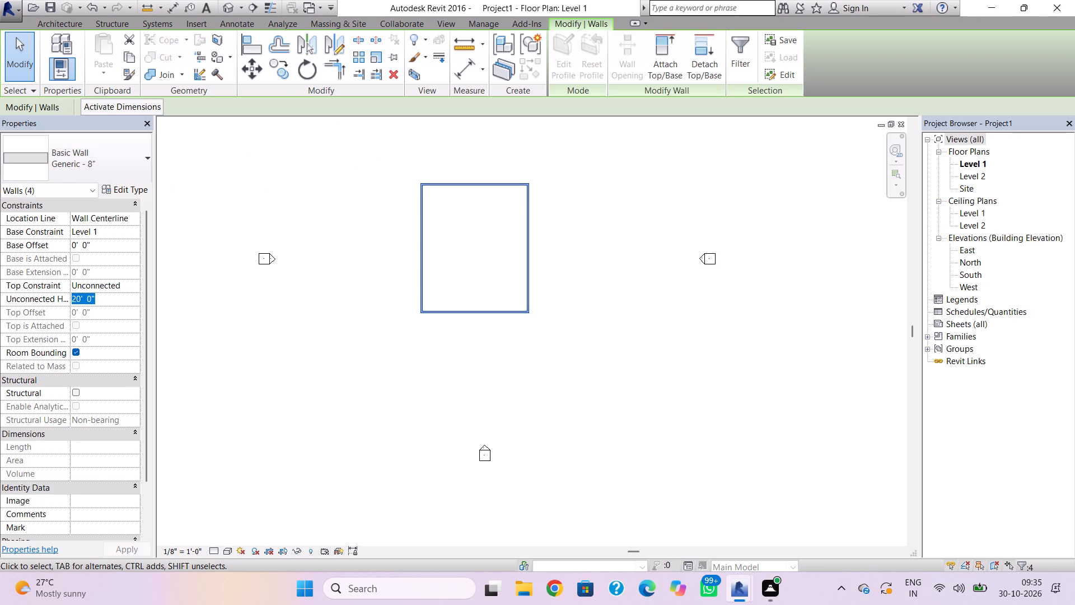
text(12')
key(Return)
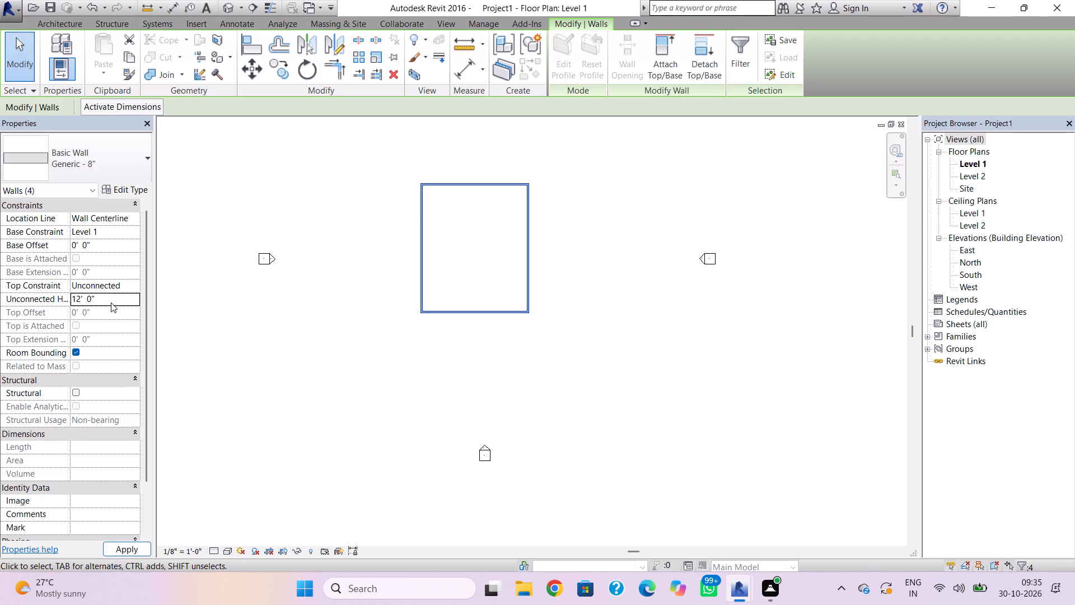
In the East elevation, set the elevation of Level 2 to 12'.
double_click(966, 252)
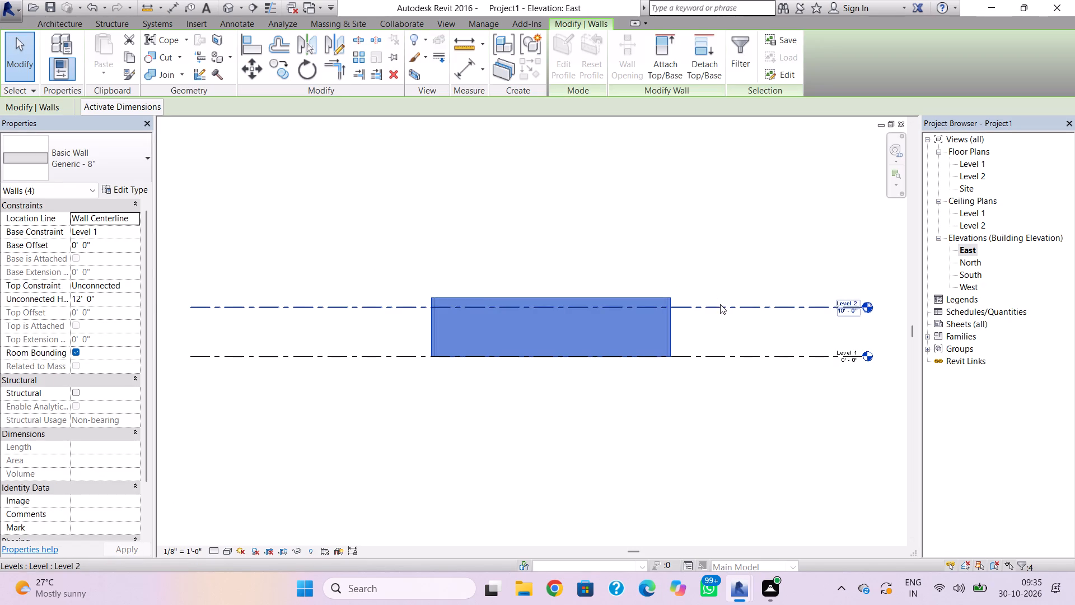
click(720, 304)
click(127, 215)
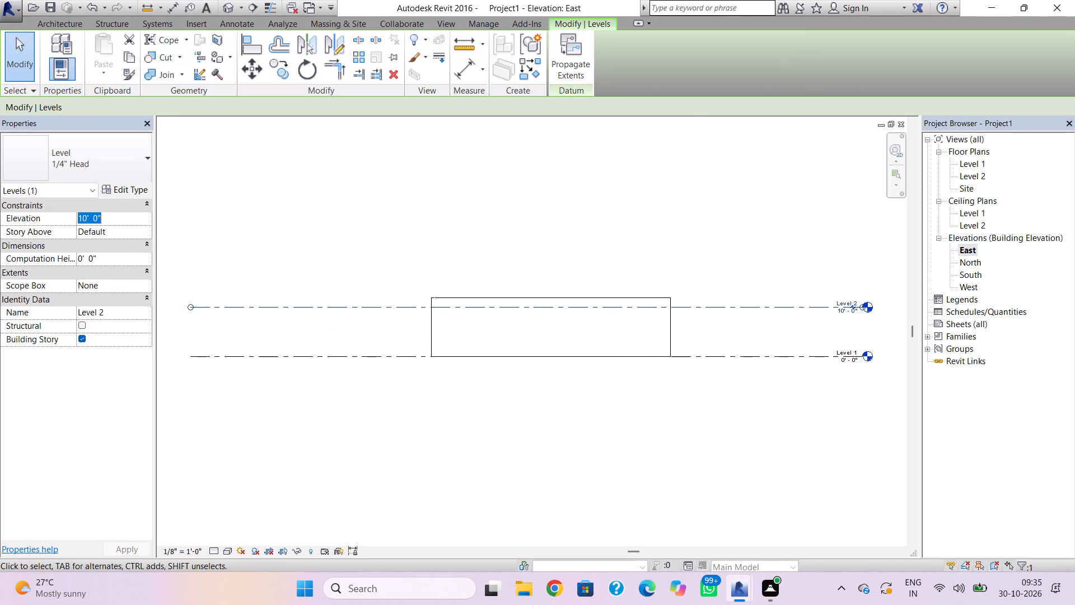
text(12')
key(Return)
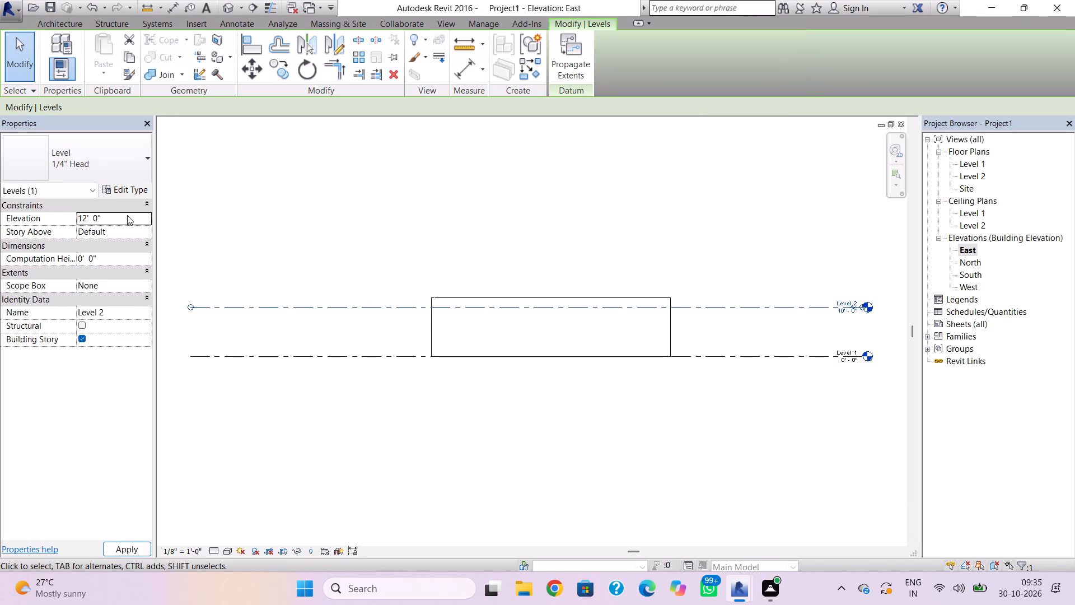
click(962, 160)
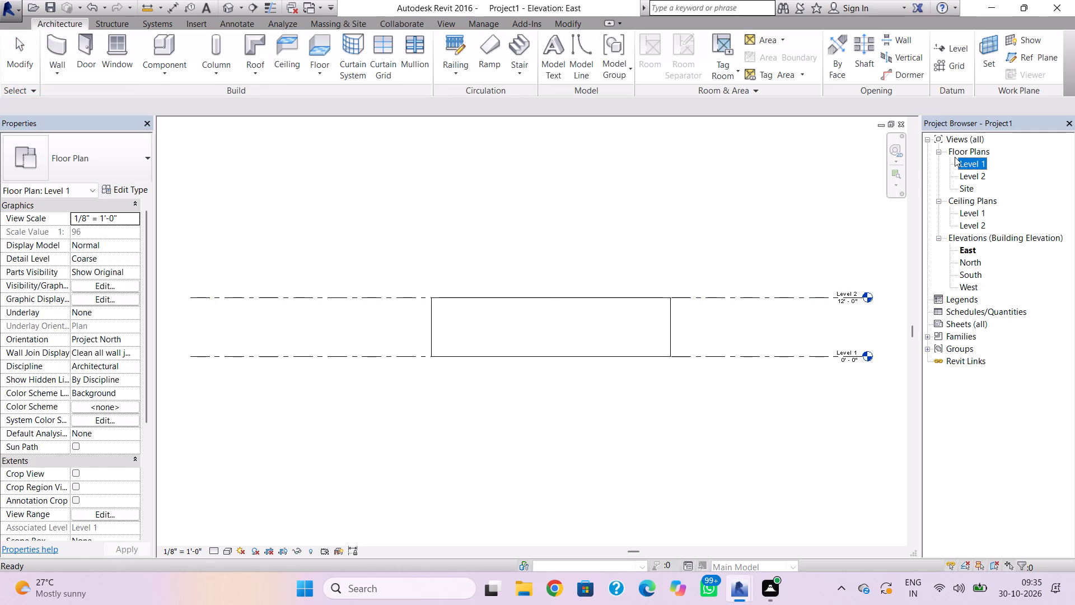
Add three levels above Level 2 by picking existing levels with a 12' offset, at 24', 36' and 48'.
click(962, 52)
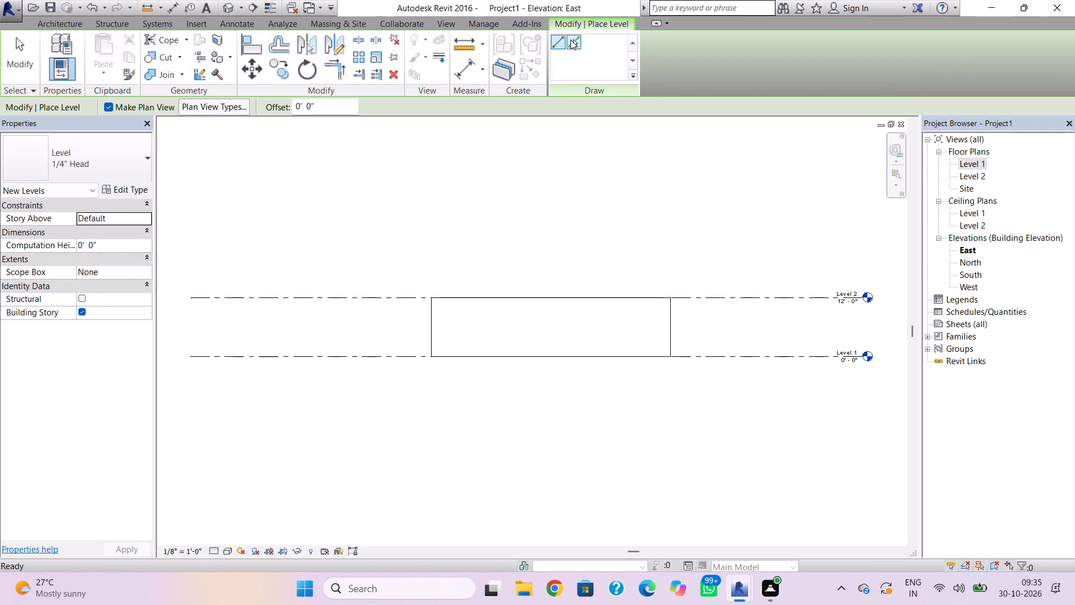
click(572, 40)
click(348, 109)
drag(348, 109, 231, 139)
text(12')
key(Return)
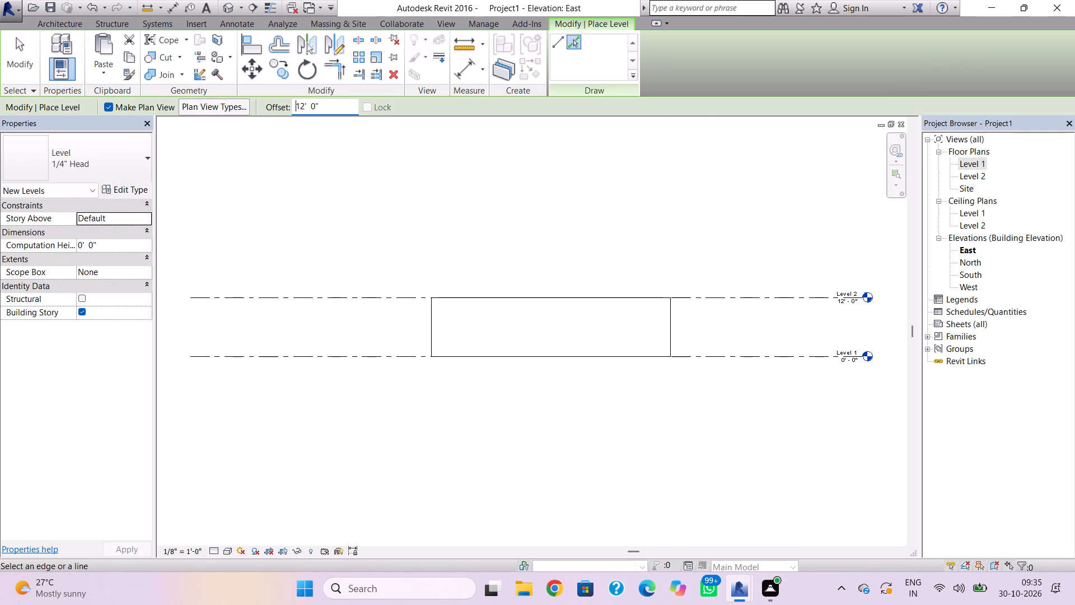
click(707, 294)
click(717, 239)
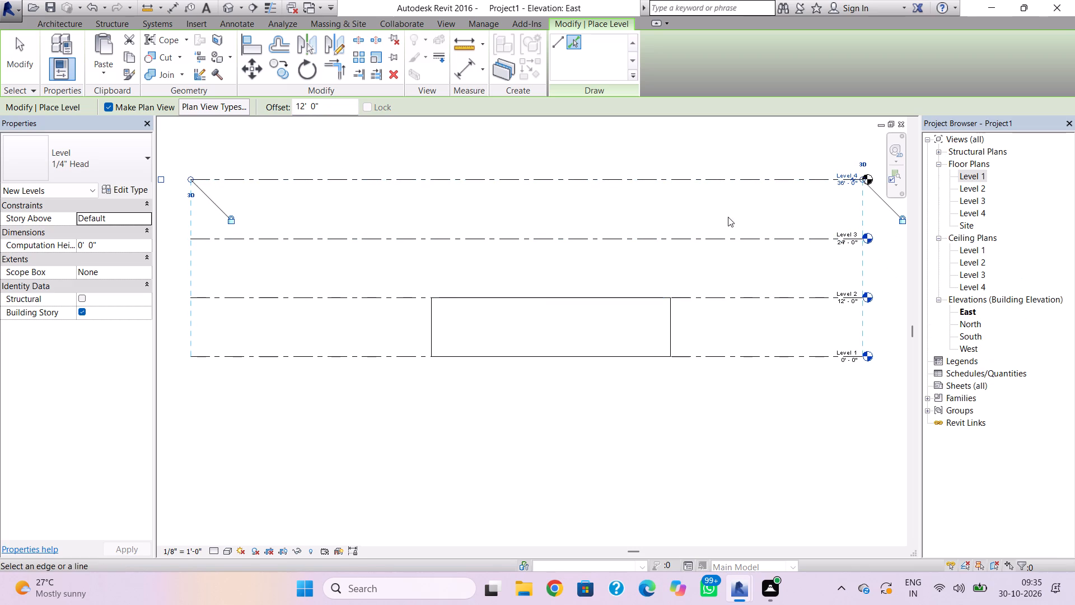
middle_drag(730, 216, 738, 371)
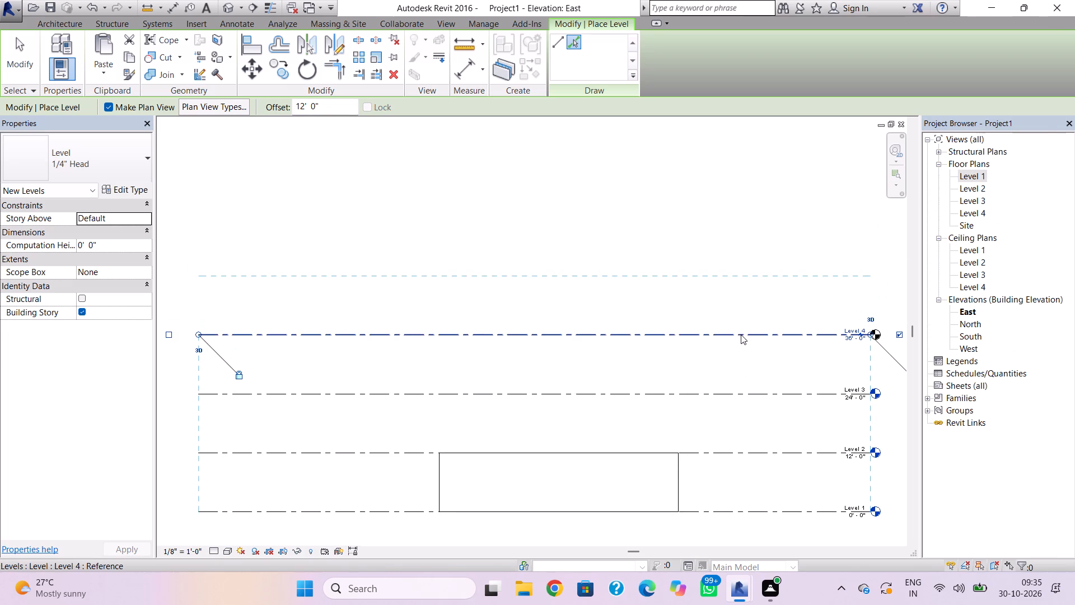
click(741, 335)
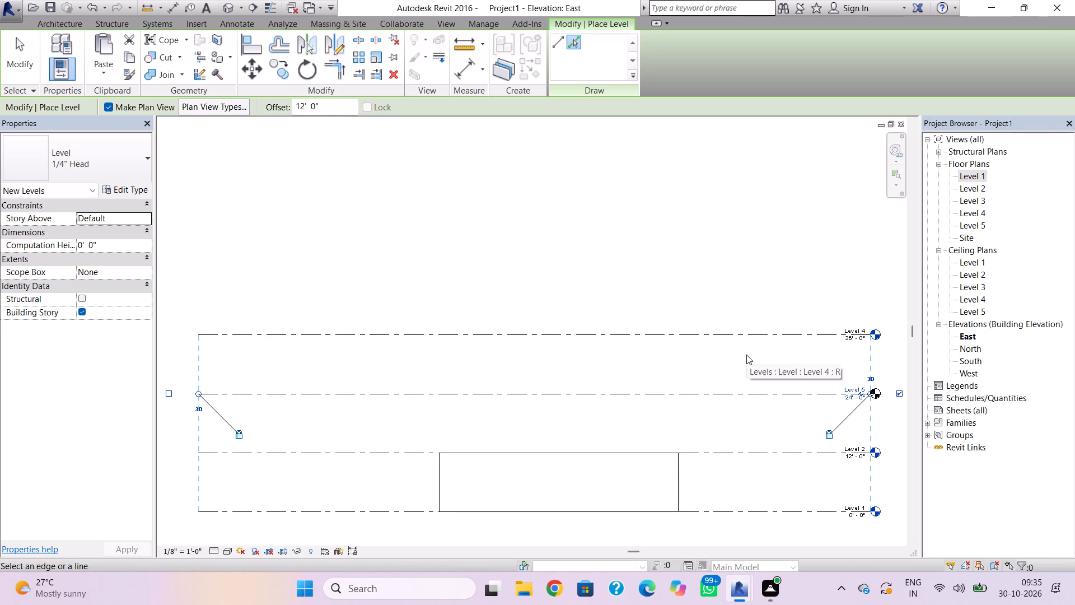
key(ctrl+z)
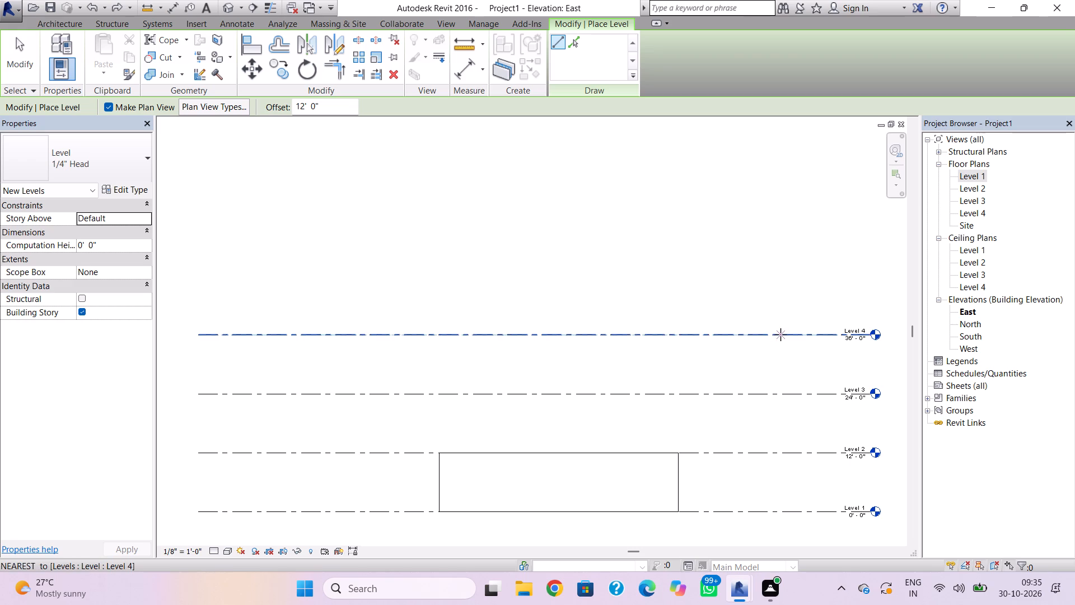
click(577, 40)
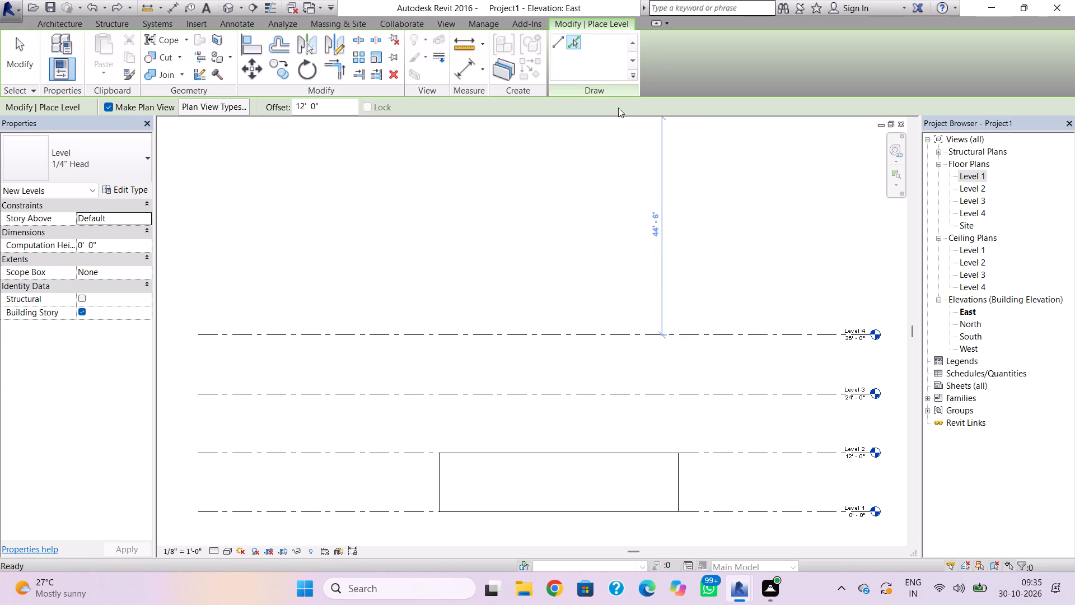
click(774, 332)
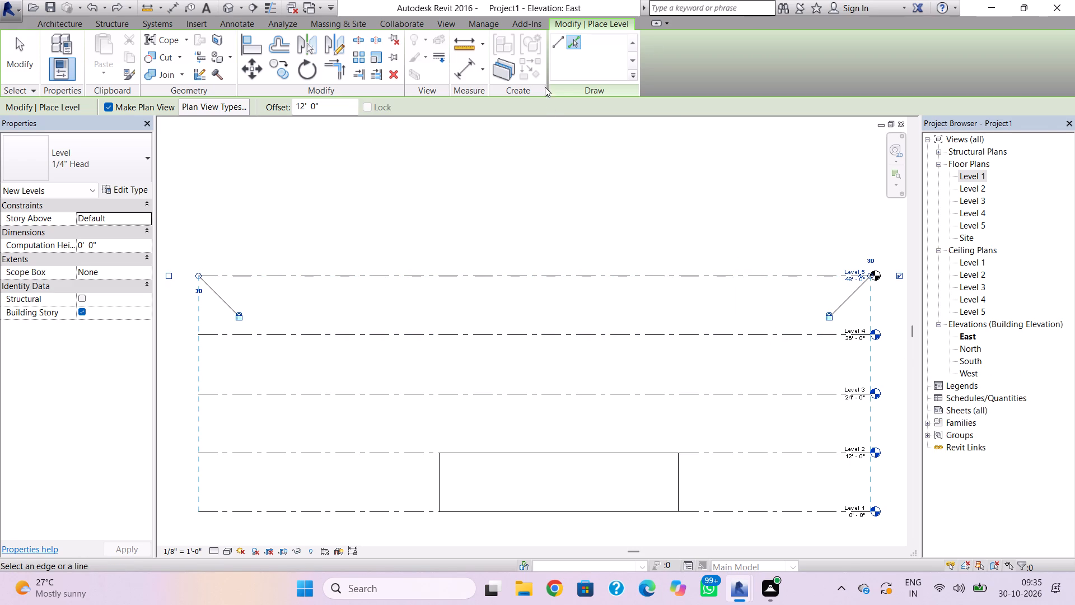
On the Level 1 floor plan, create a rectangular Generic - 12" floor about 52' by 56' extending beyond the walls on all sides.
double_click(970, 177)
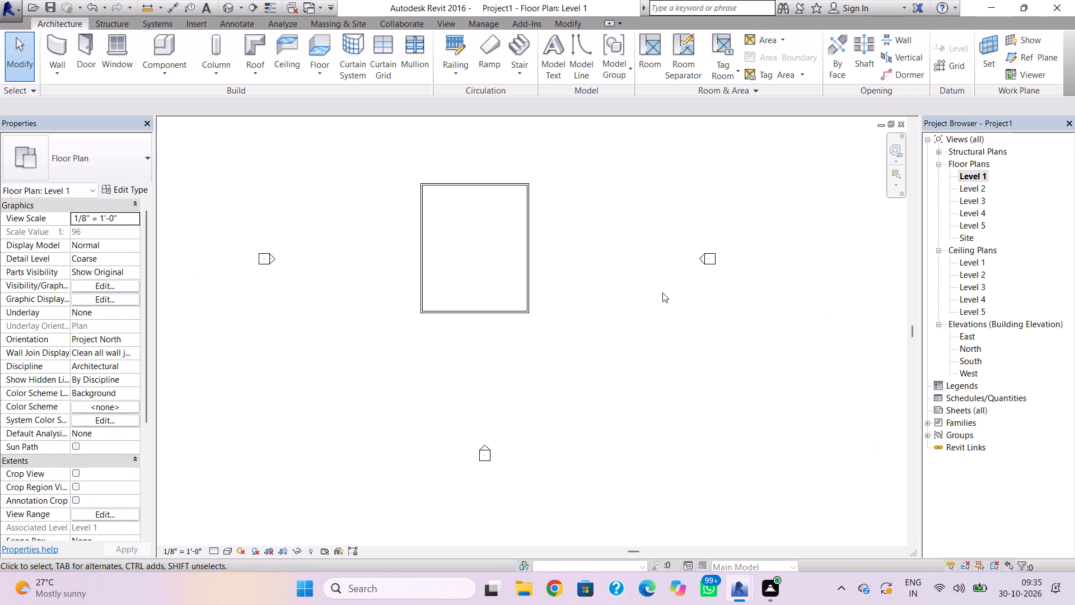
middle_drag(568, 440, 577, 466)
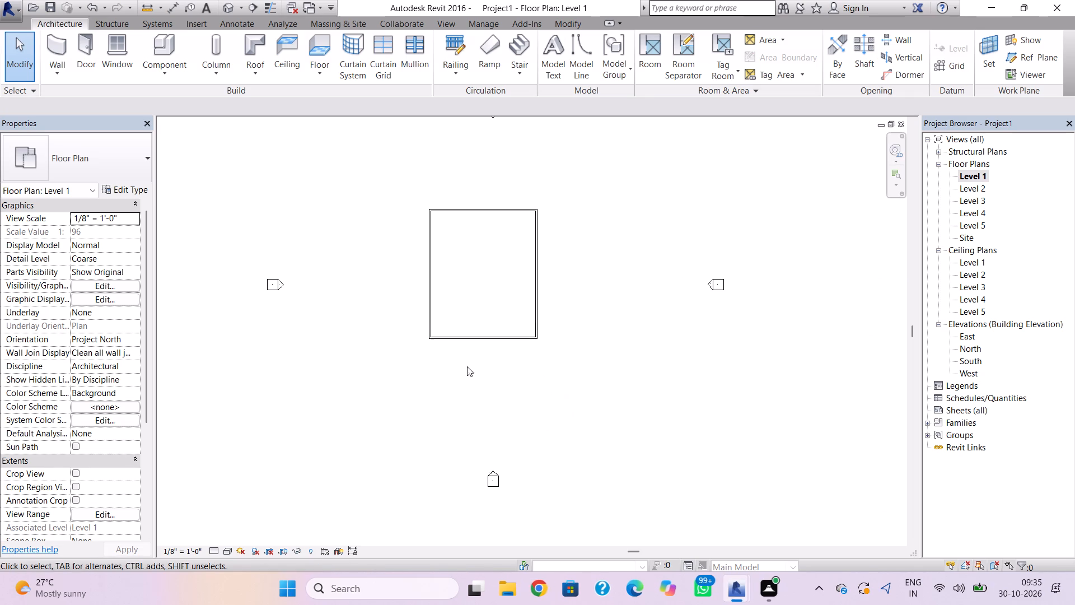
click(319, 50)
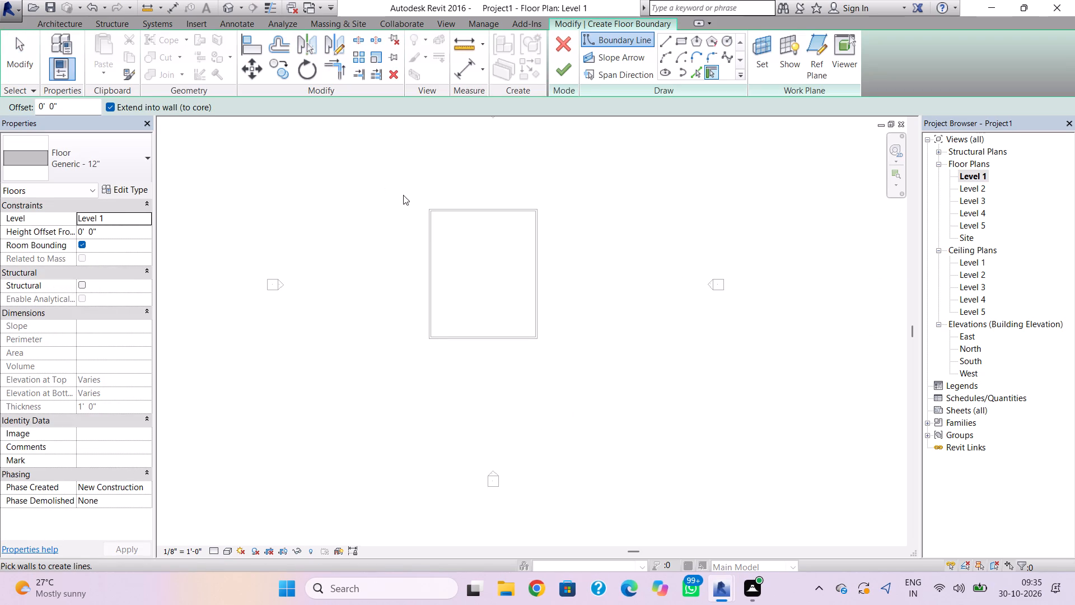
click(683, 44)
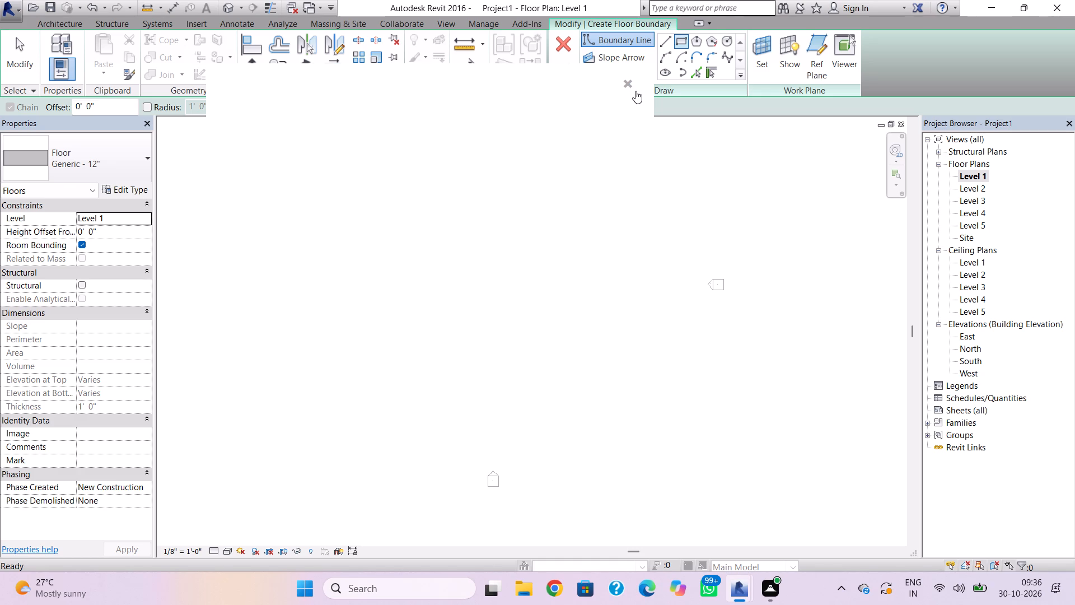
click(626, 79)
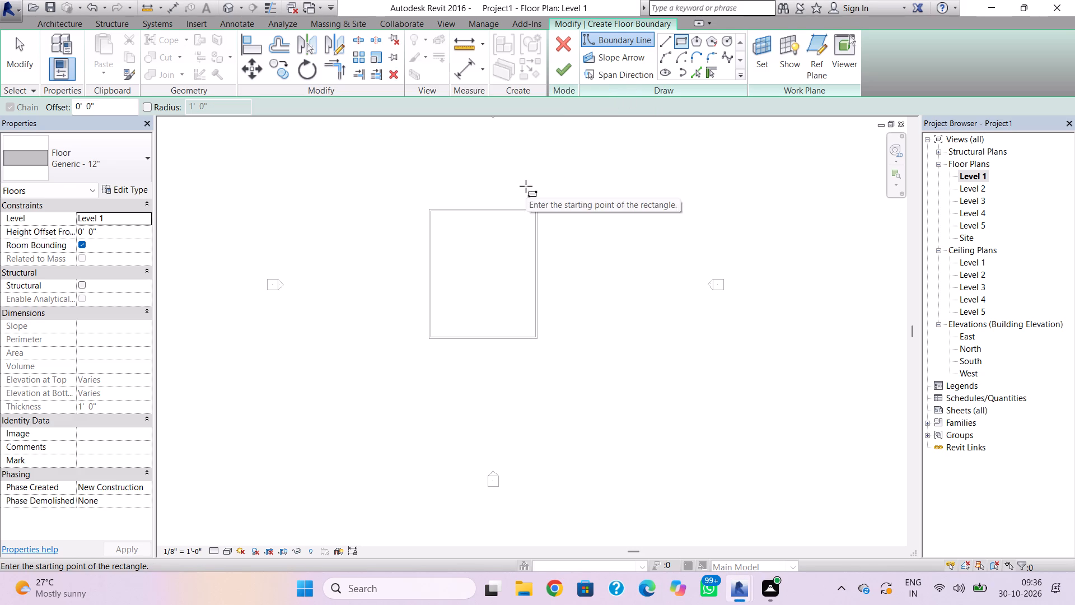
click(415, 202)
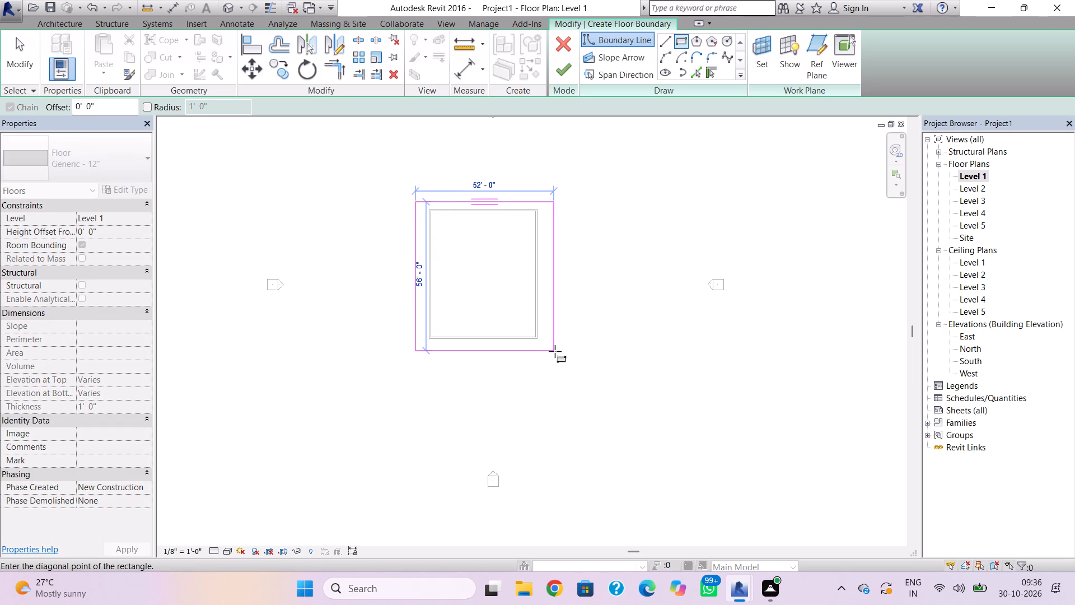
click(555, 351)
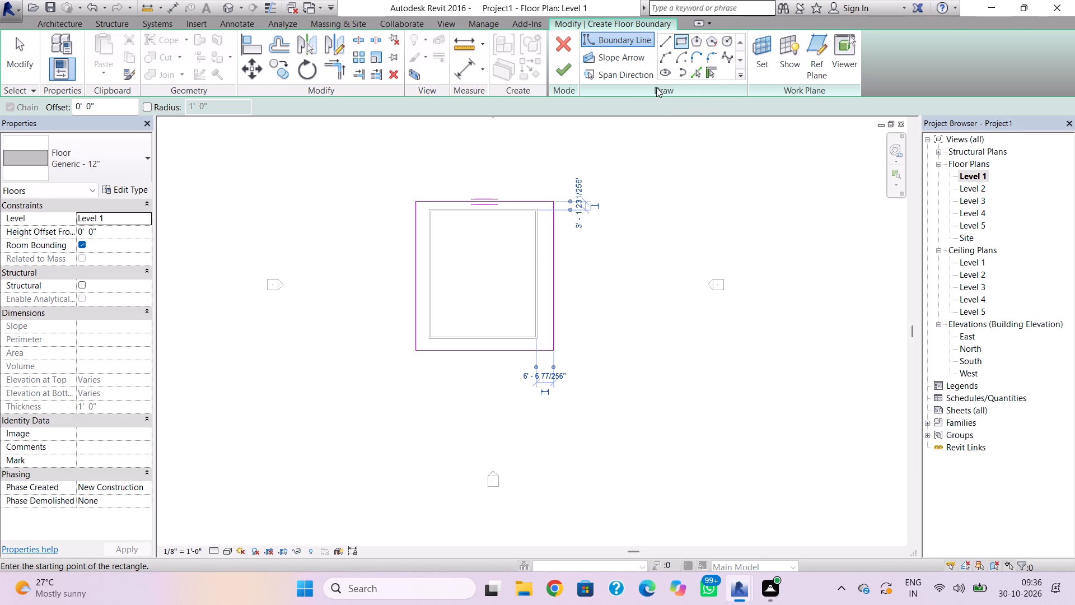
click(574, 67)
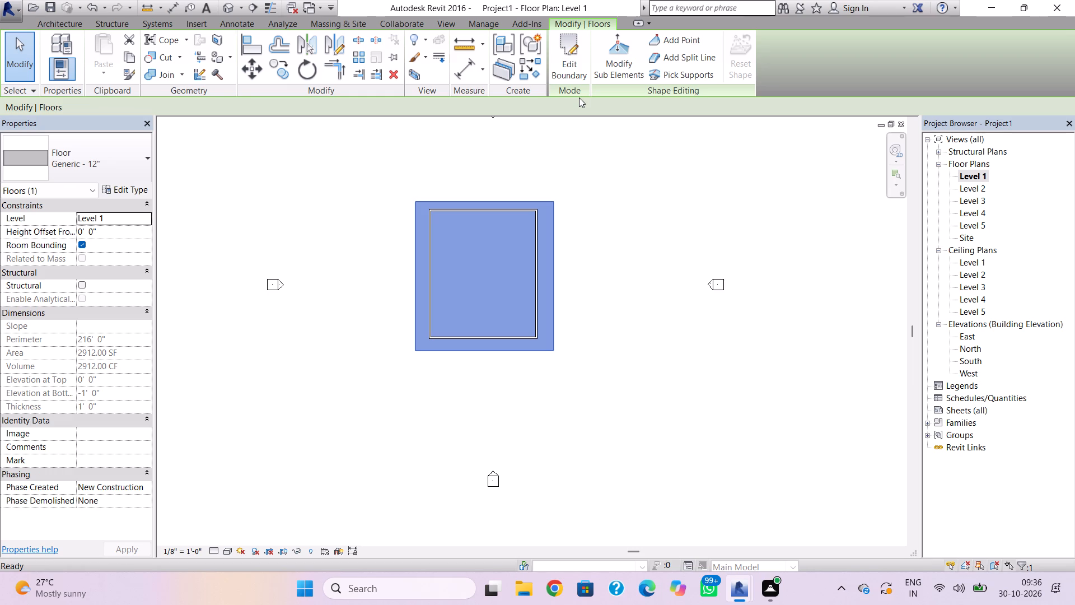
key(Escape)
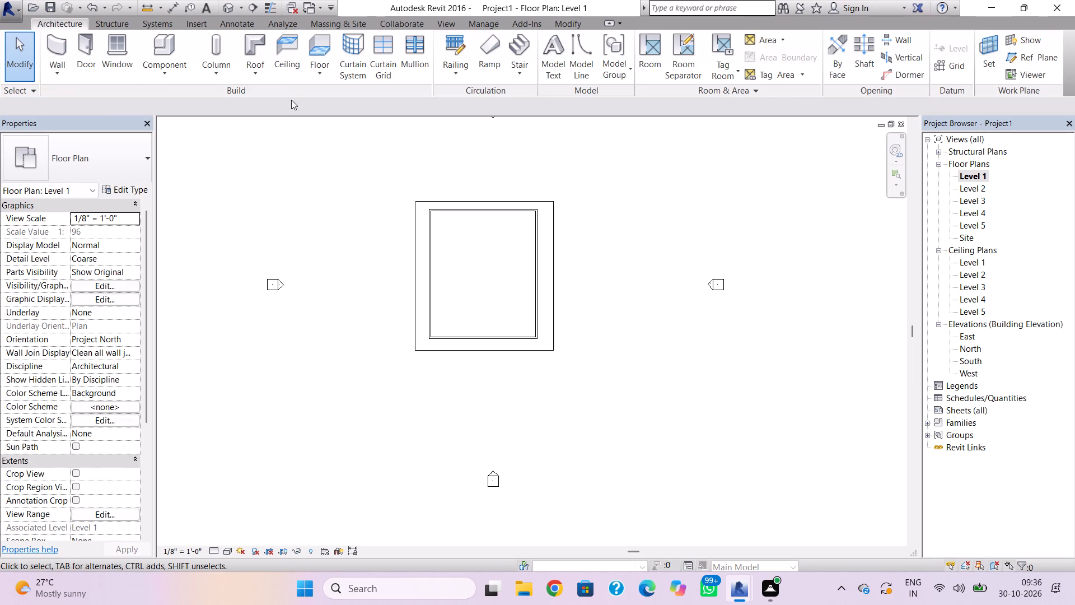
Create a flat Generic - 12" footprint roof at Level 2, about 40'-8" by 48'-8" along the walls' outer faces, and attach the walls.
click(250, 42)
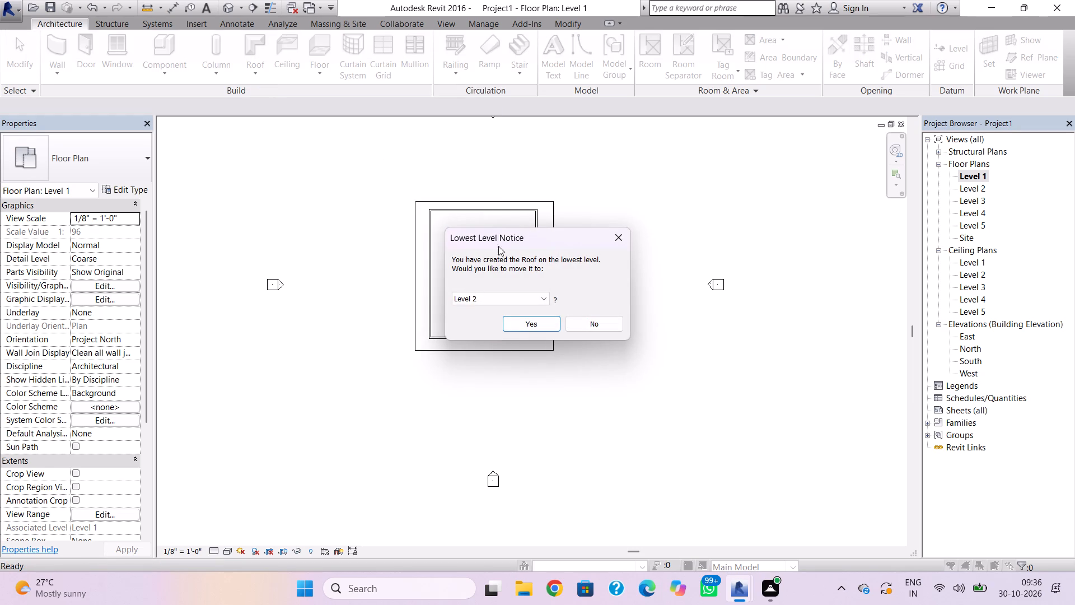
click(522, 323)
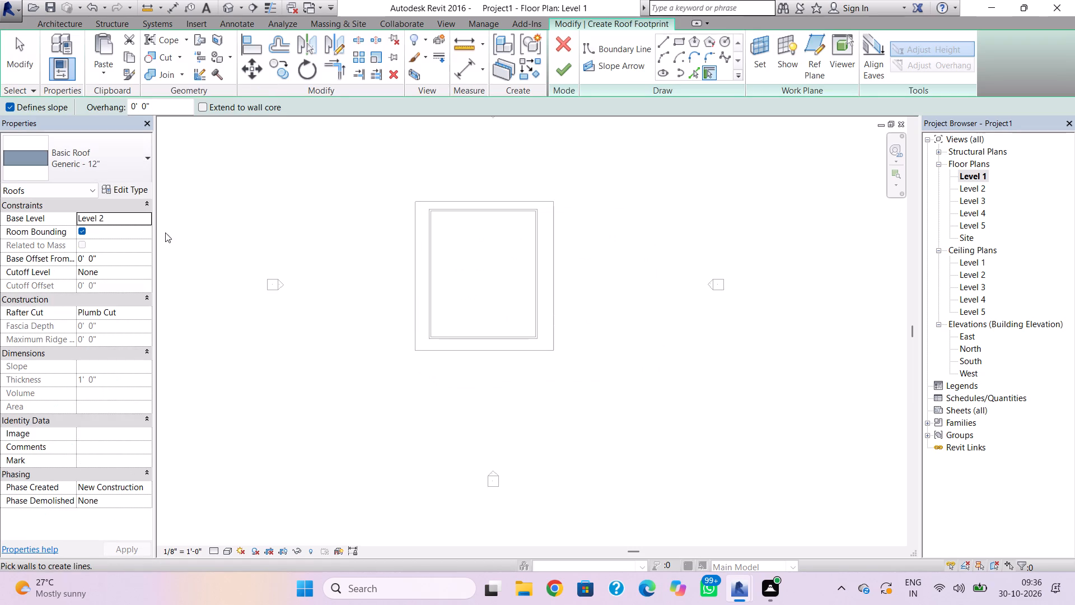
click(11, 107)
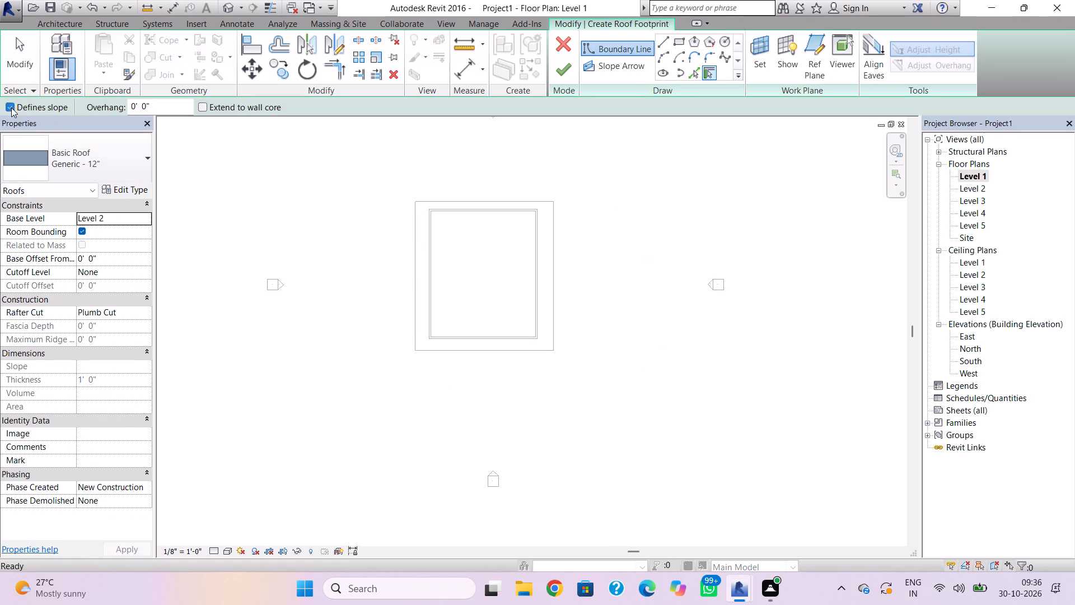
click(674, 44)
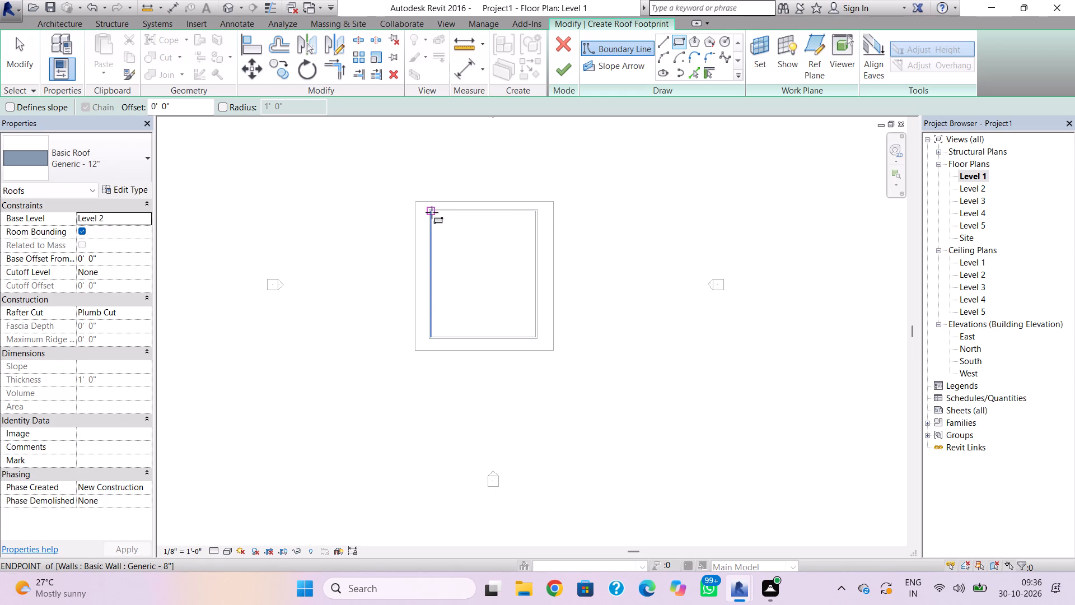
scroll(427, 204, up, 5)
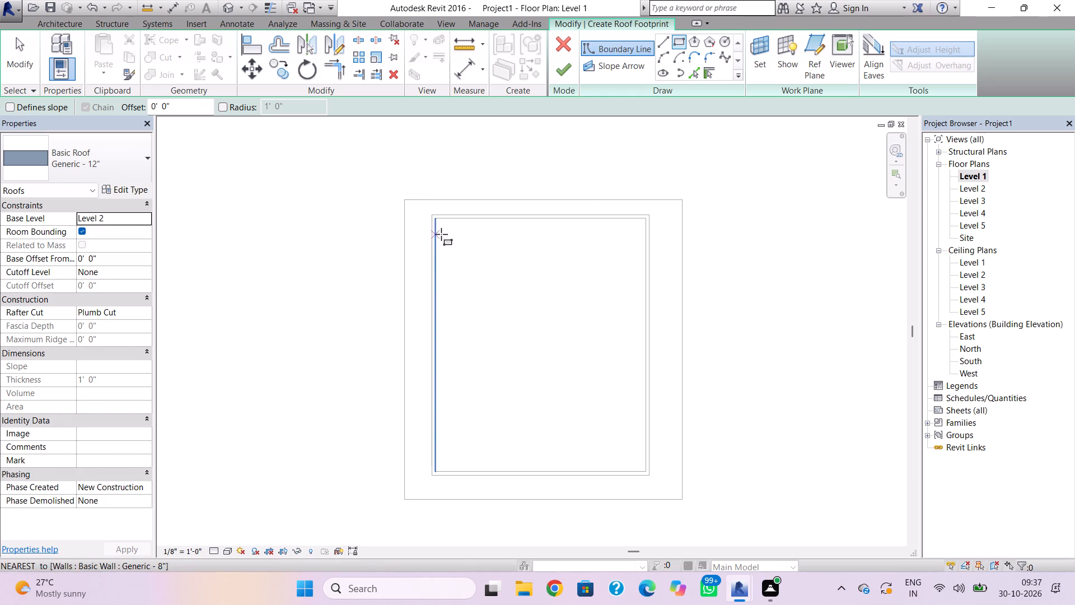
click(432, 214)
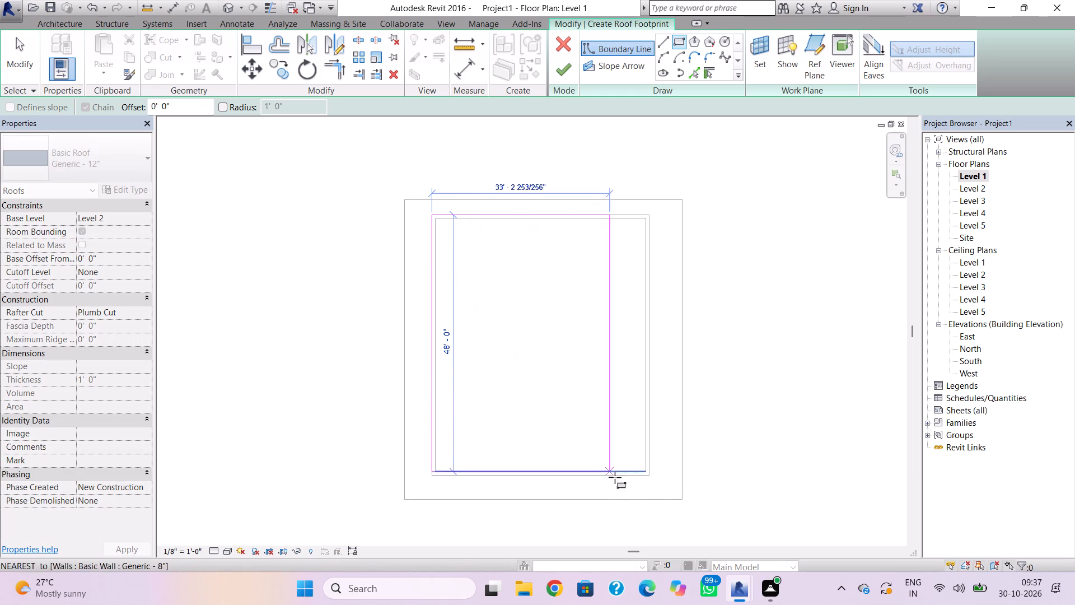
click(652, 480)
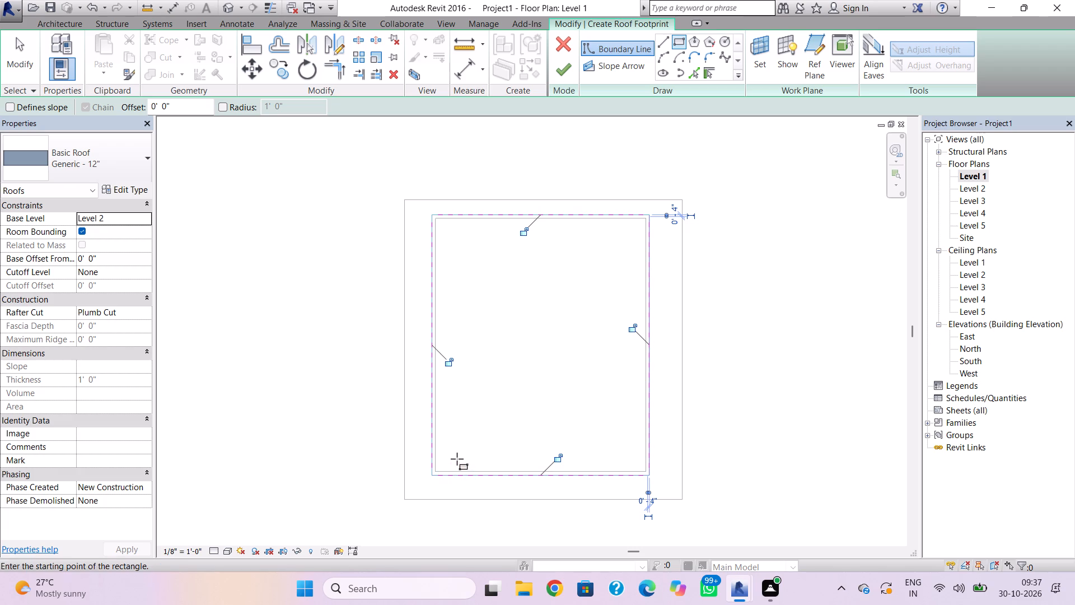
click(566, 78)
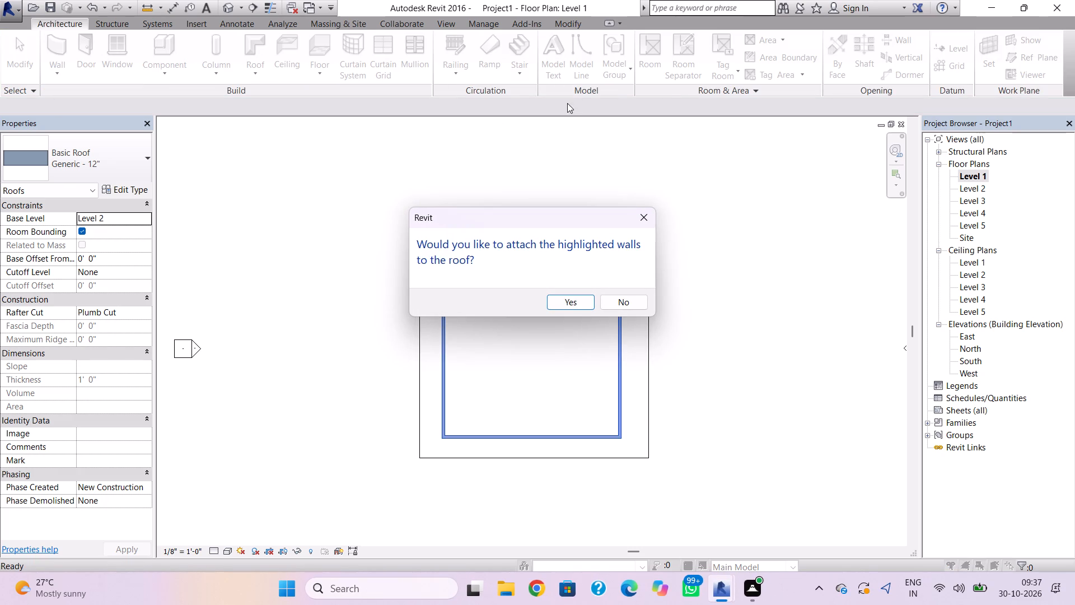
click(569, 301)
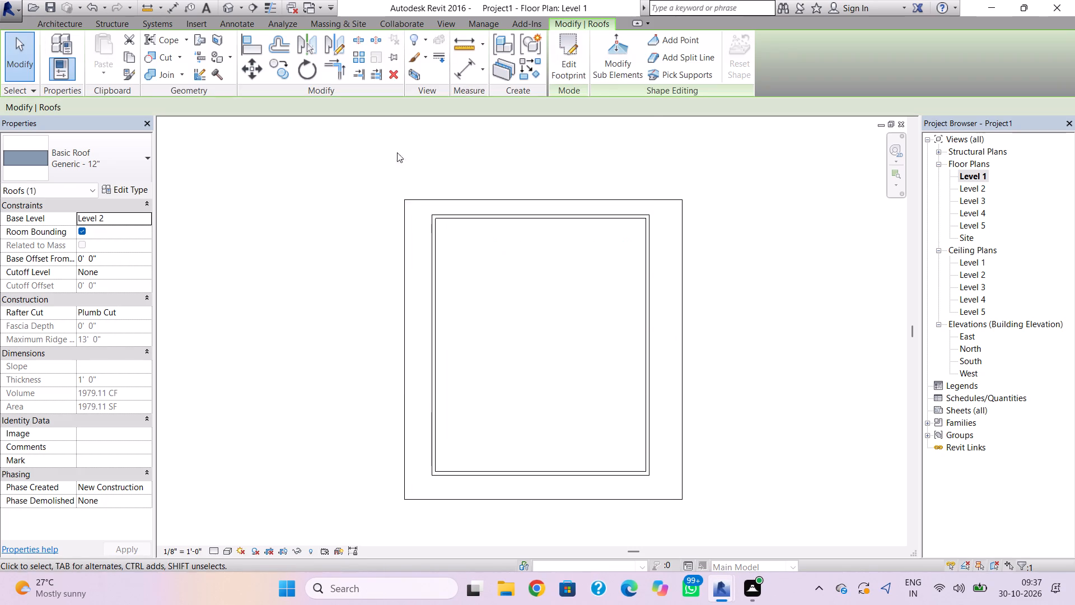
click(234, 3)
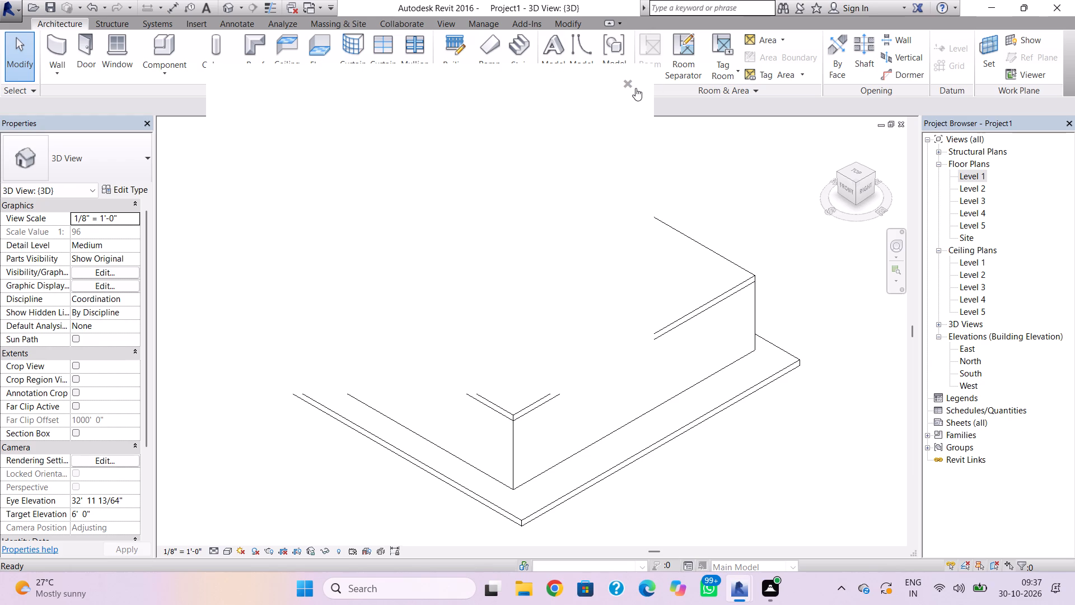
click(632, 85)
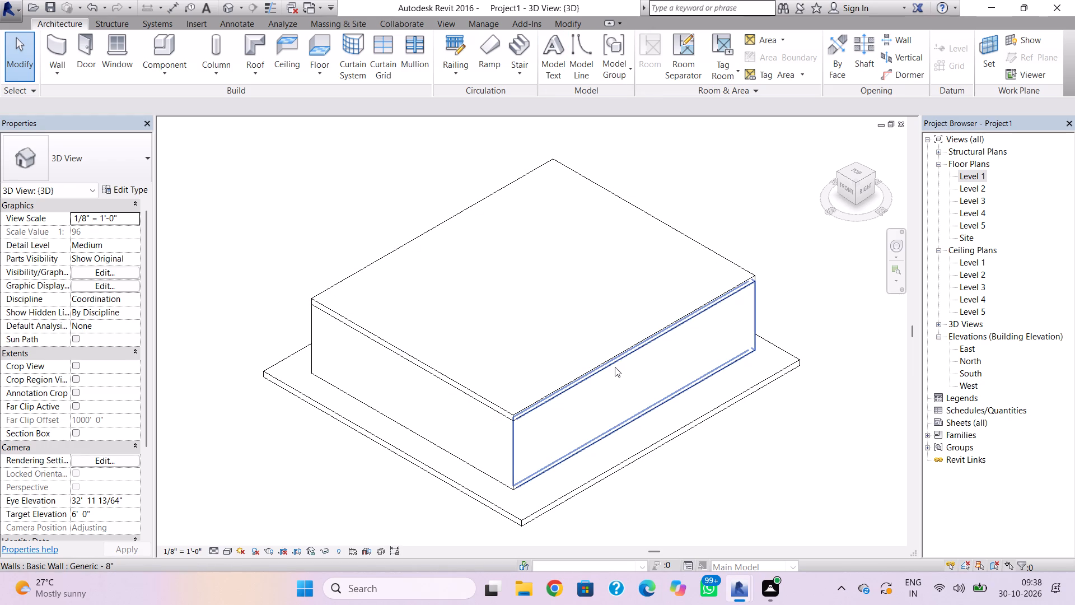
click(842, 190)
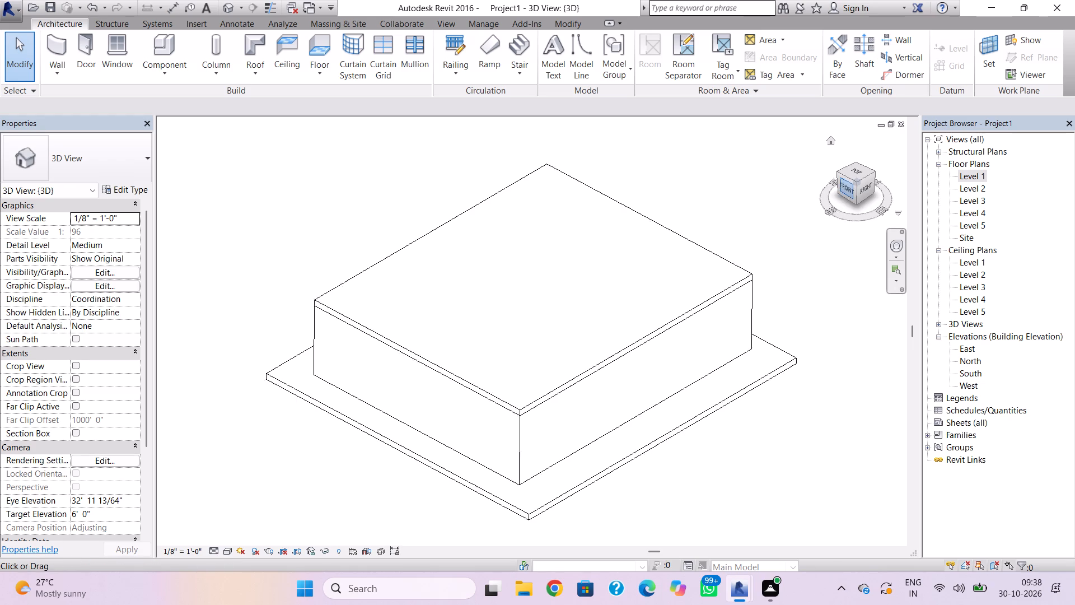
key(Escape)
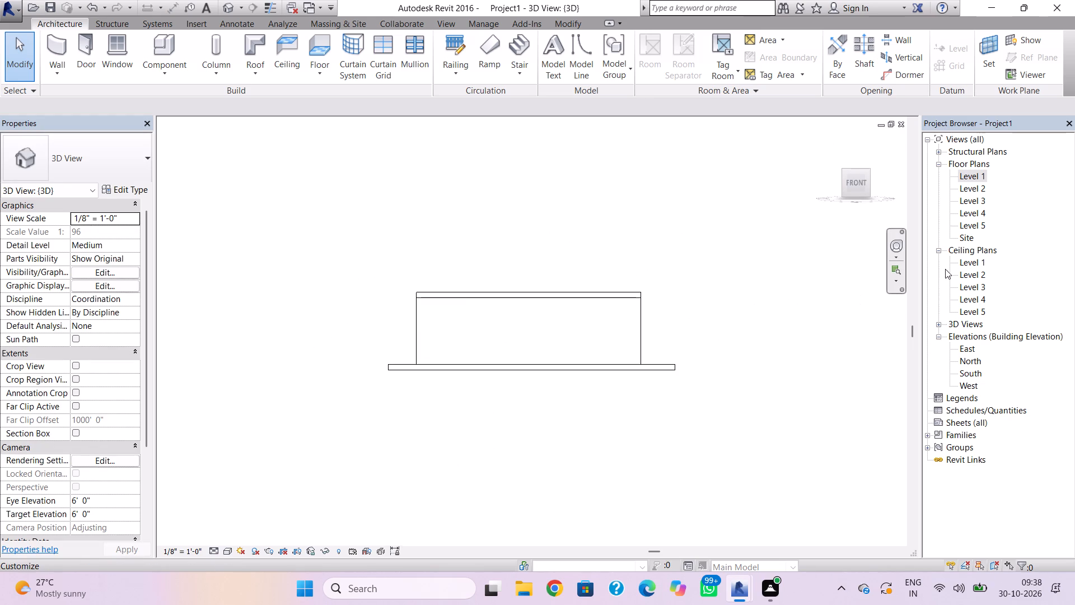
On the Level 2 floor plan, draw chained Generic - 8" walls: about 20' west from the east wall, turning about 9'-8" south to the south wall.
double_click(974, 187)
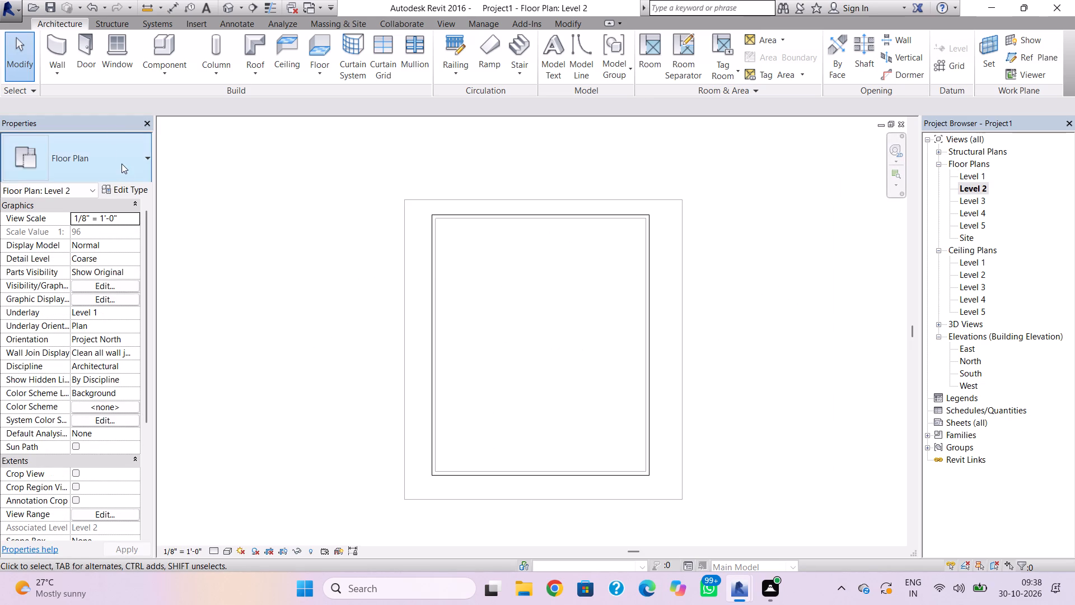
click(65, 50)
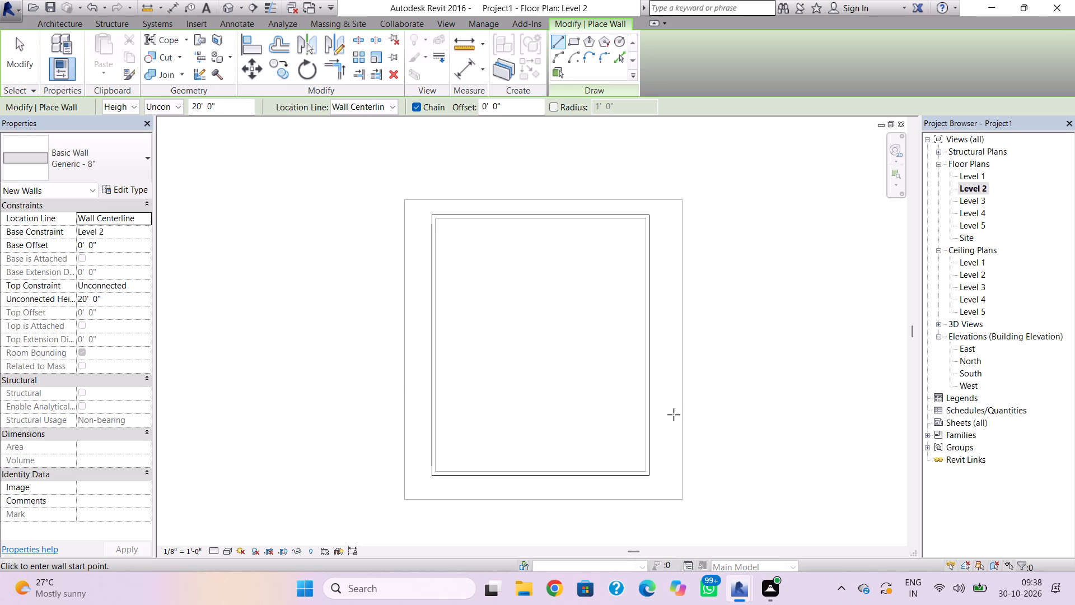
click(642, 419)
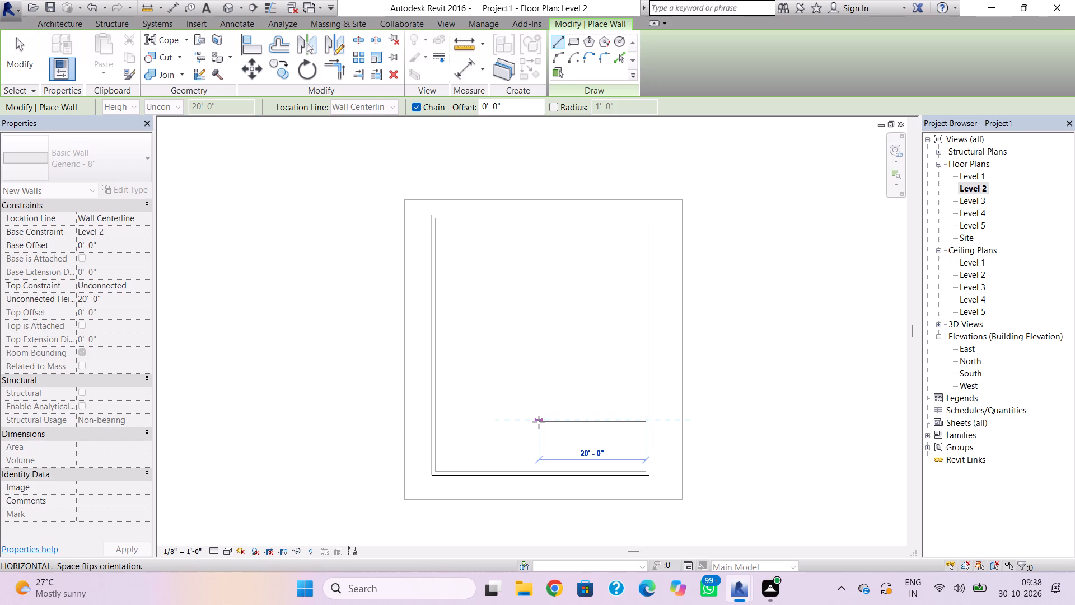
click(539, 422)
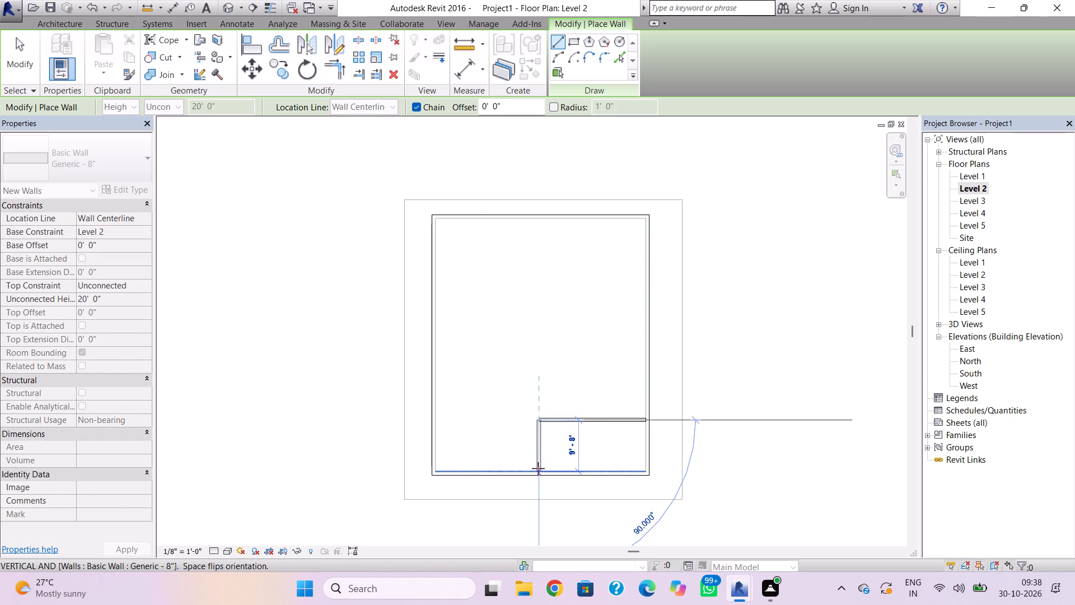
click(538, 469)
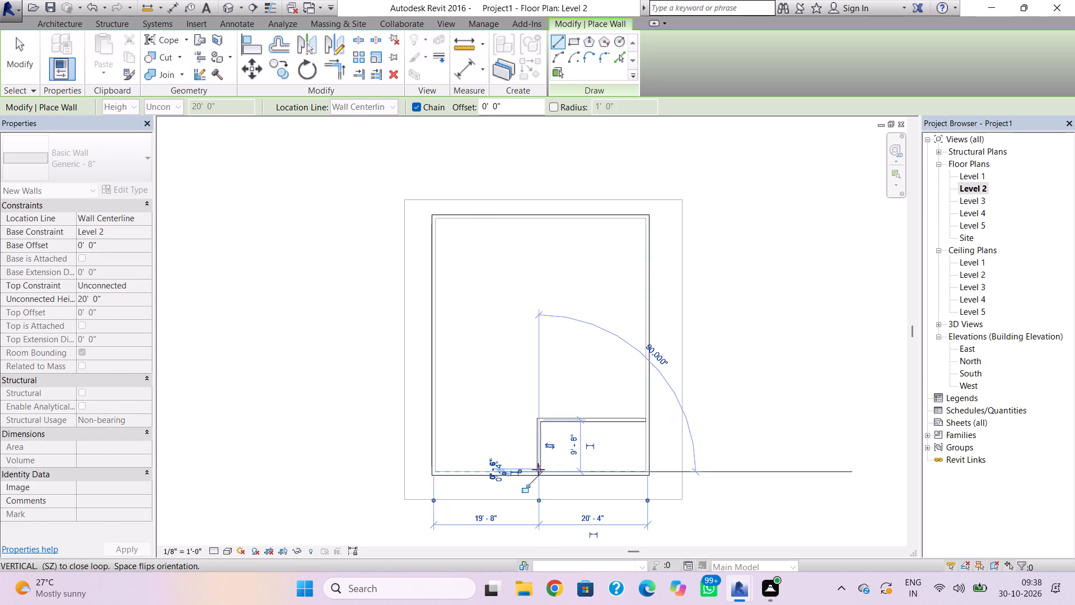
key(Escape)
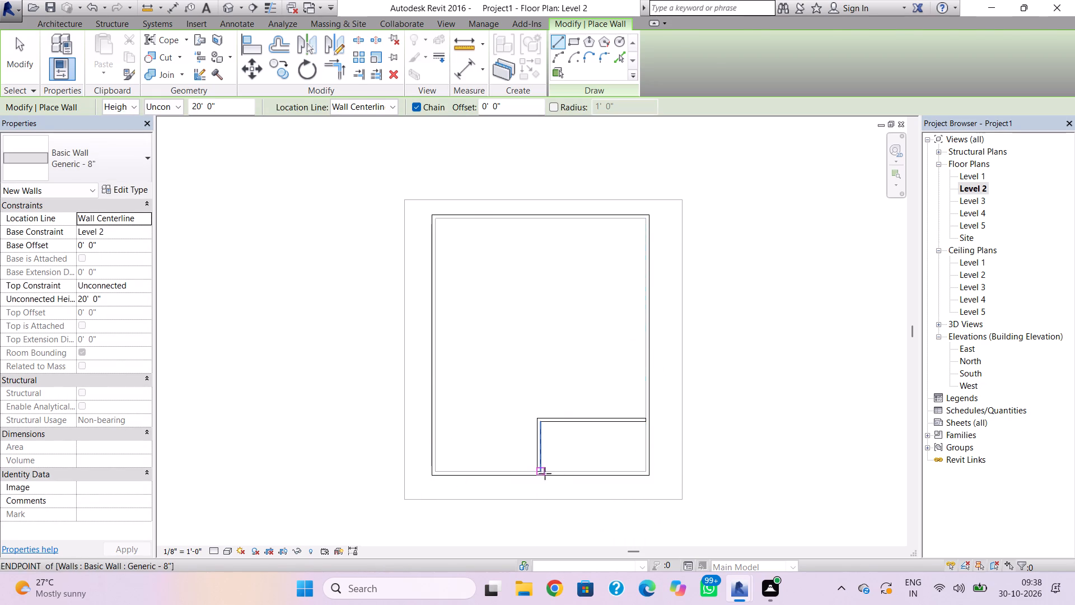
key(Escape)
scroll(540, 477, up, 5)
click(542, 464)
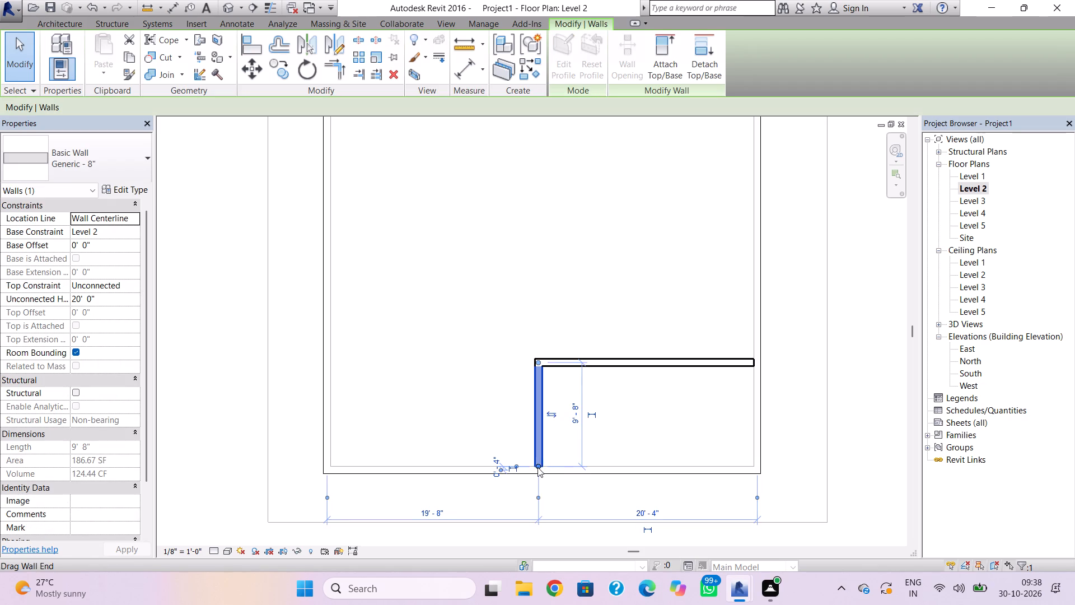
click(537, 467)
key(Escape)
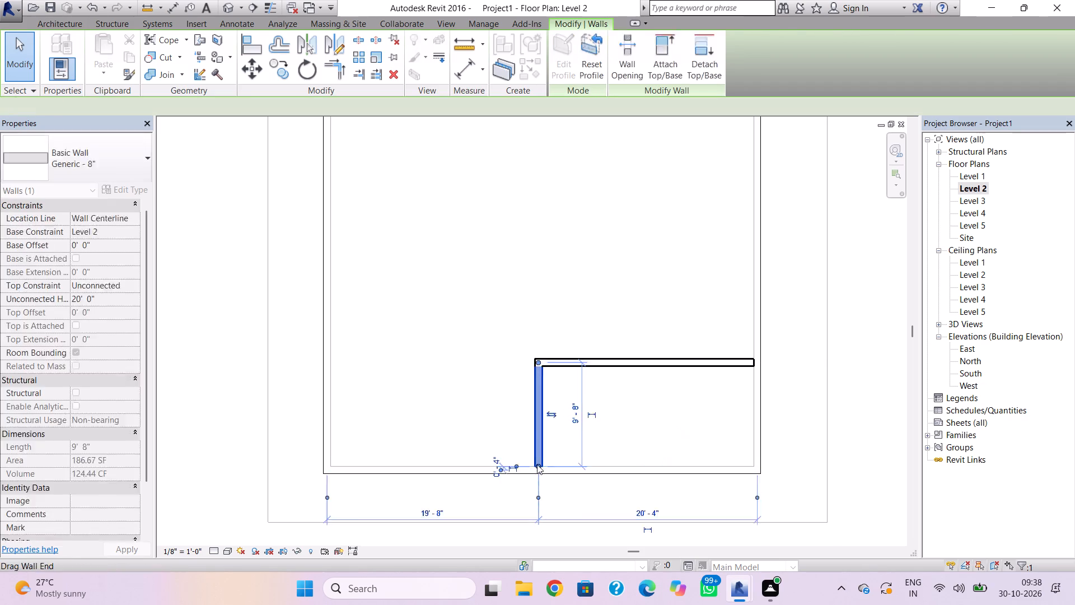
Set the unconnected height of both new Level 2 walls to 12'.
click(232, 11)
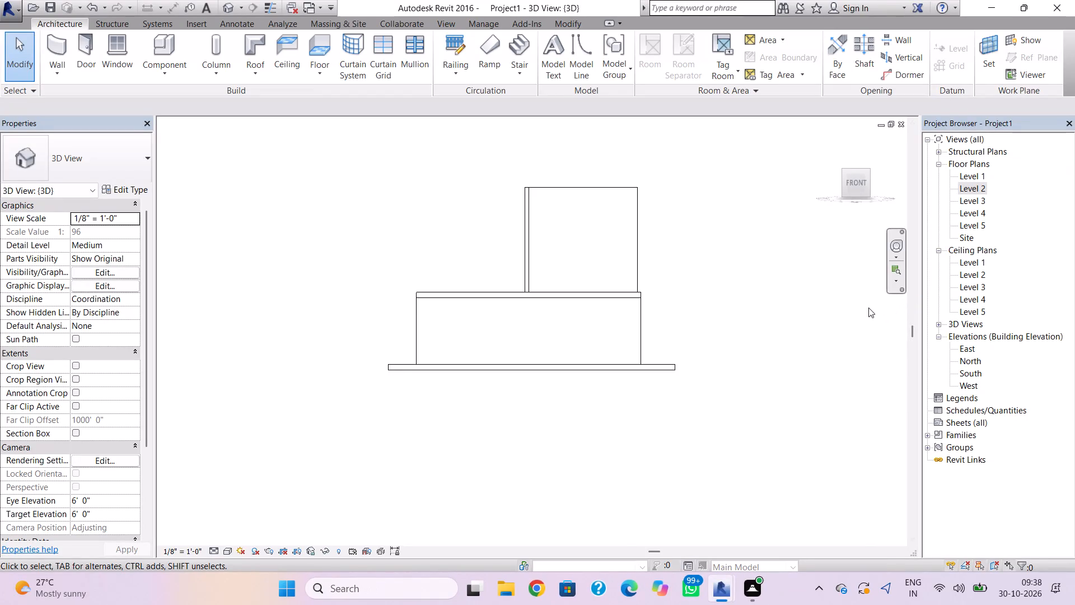
click(613, 189)
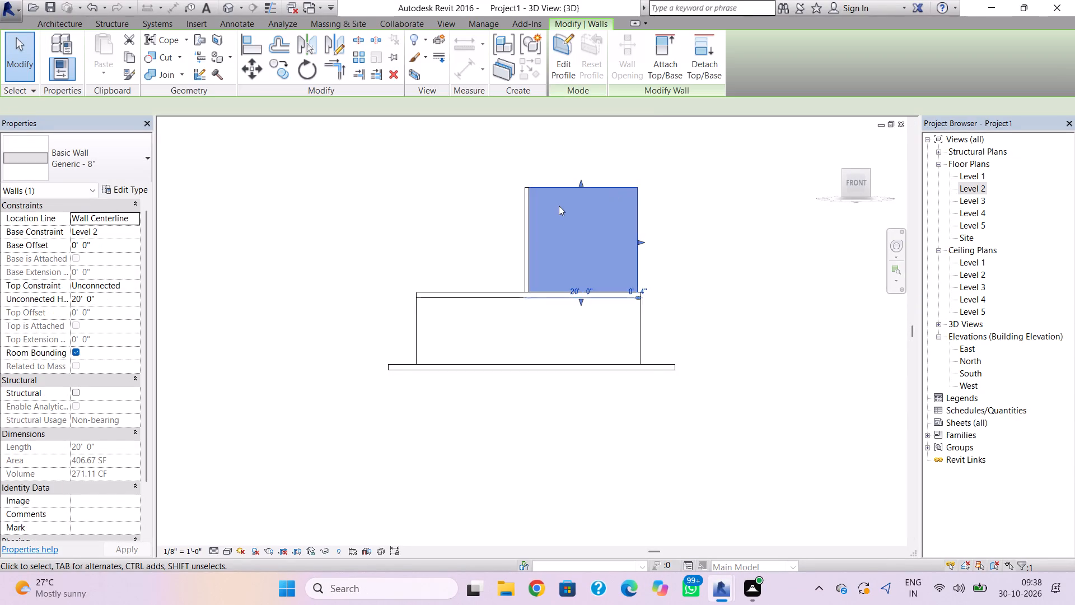
double_click(974, 185)
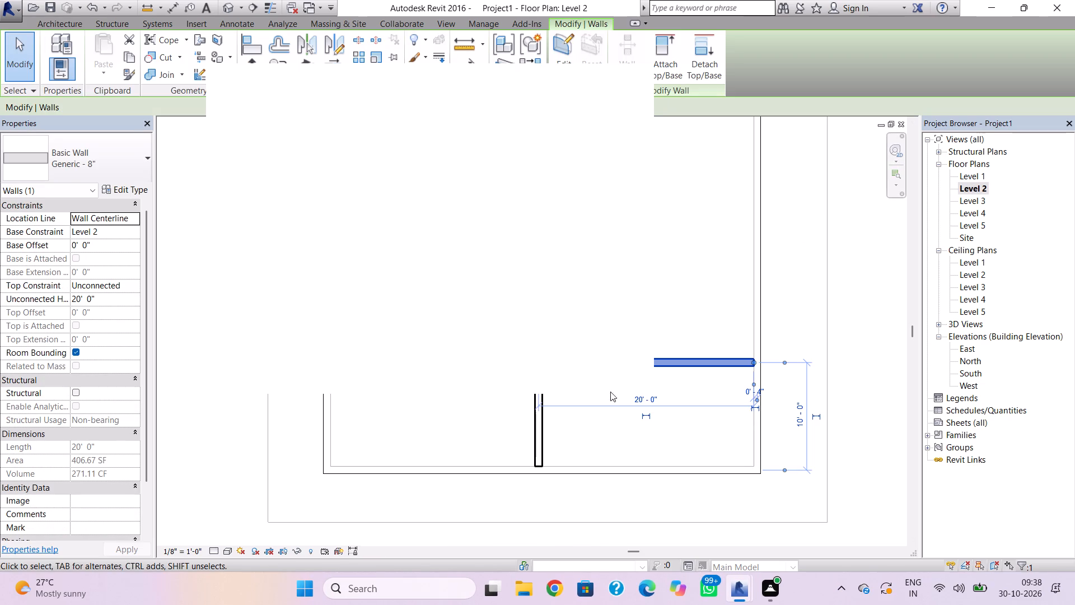
ctrl+click(545, 440)
click(629, 88)
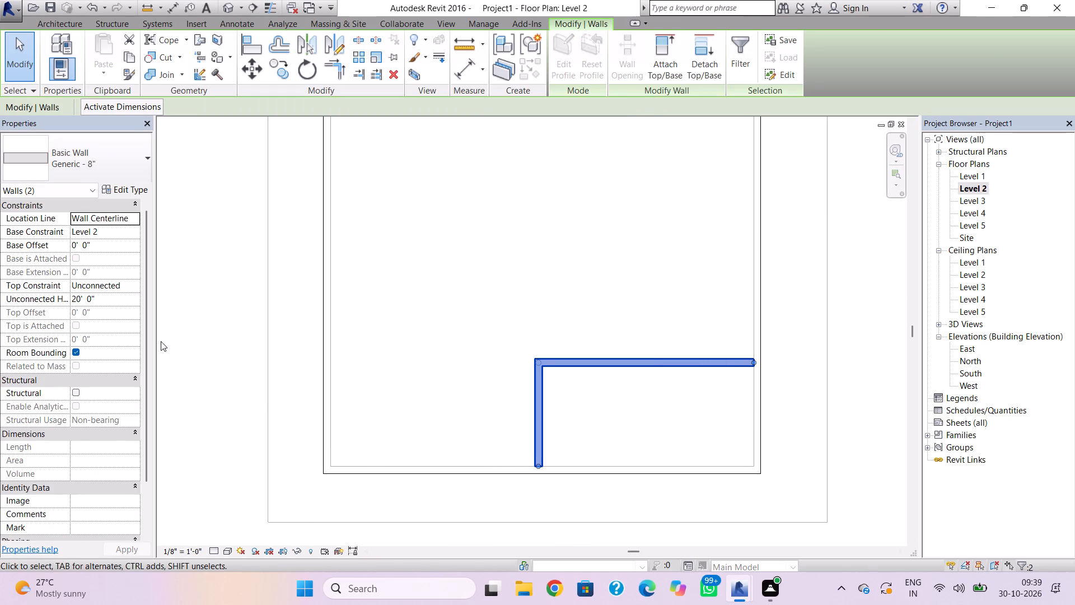
click(130, 304)
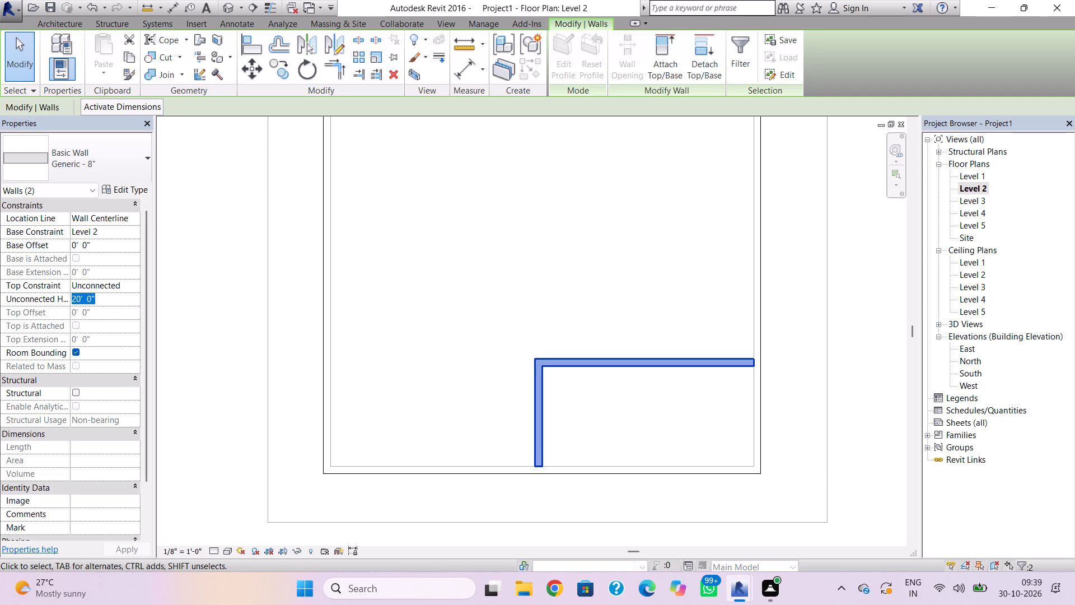
text(12')
key(Return)
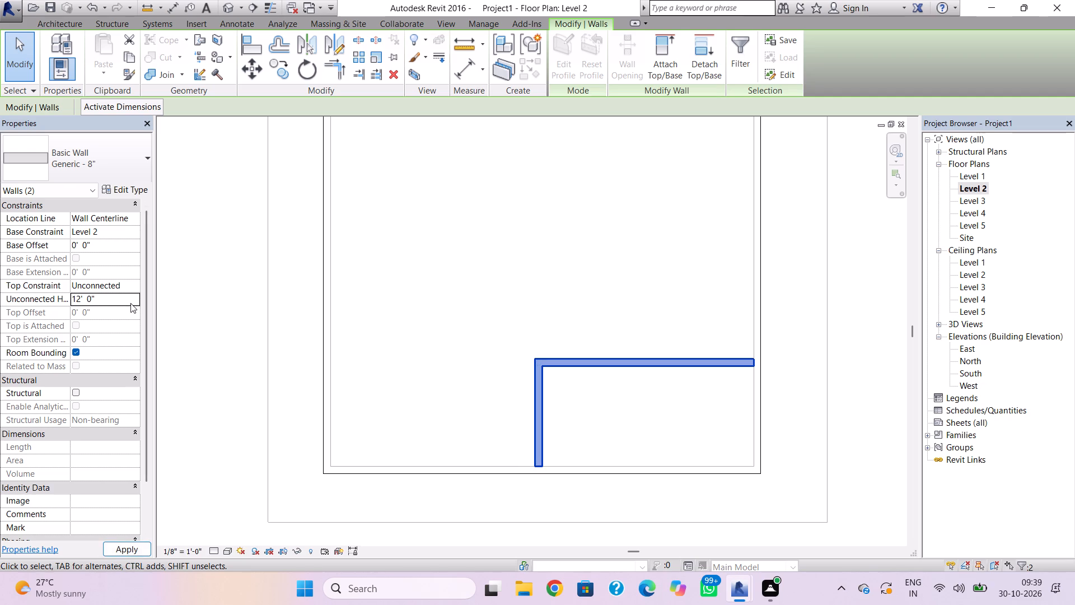
click(222, 10)
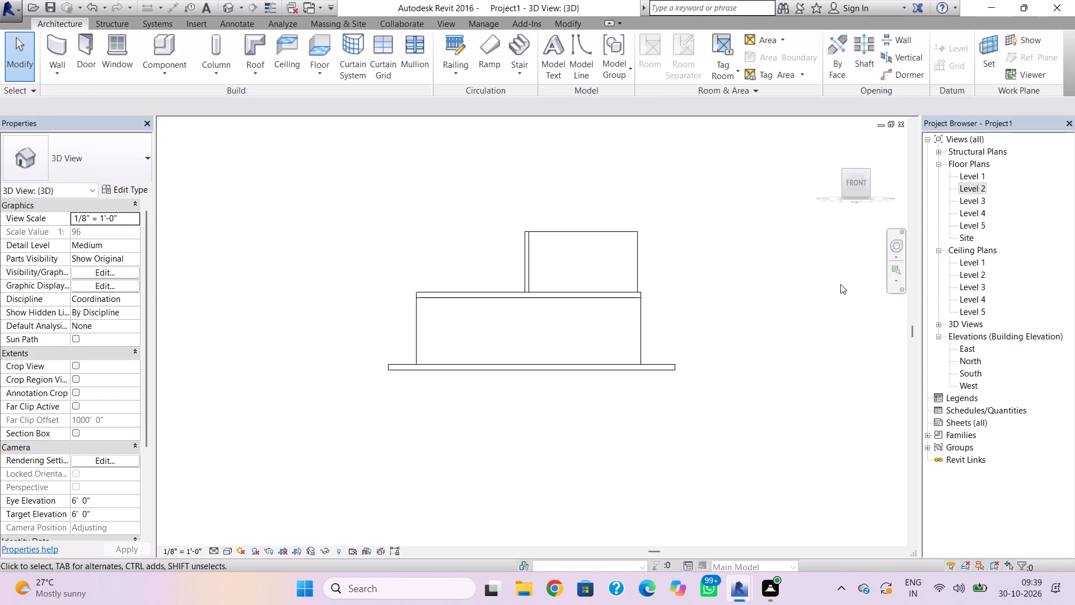
On the Level 2 floor plan, draw a Generic - 8" wall along the roof's east edge from the existing wall to the northeast corner, using Finish Face: Exterior.
double_click(976, 187)
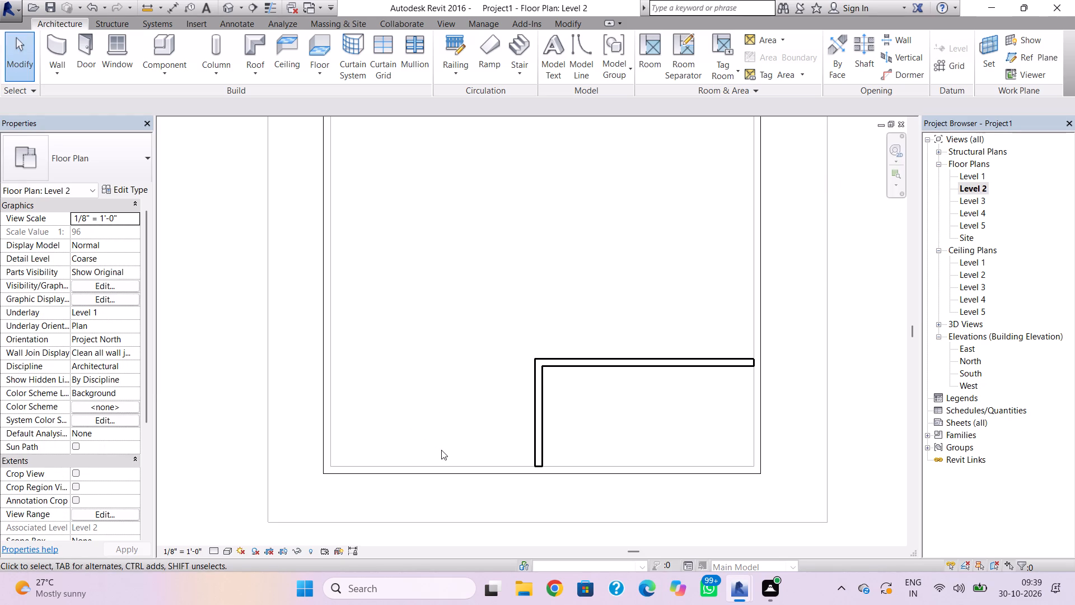
click(62, 57)
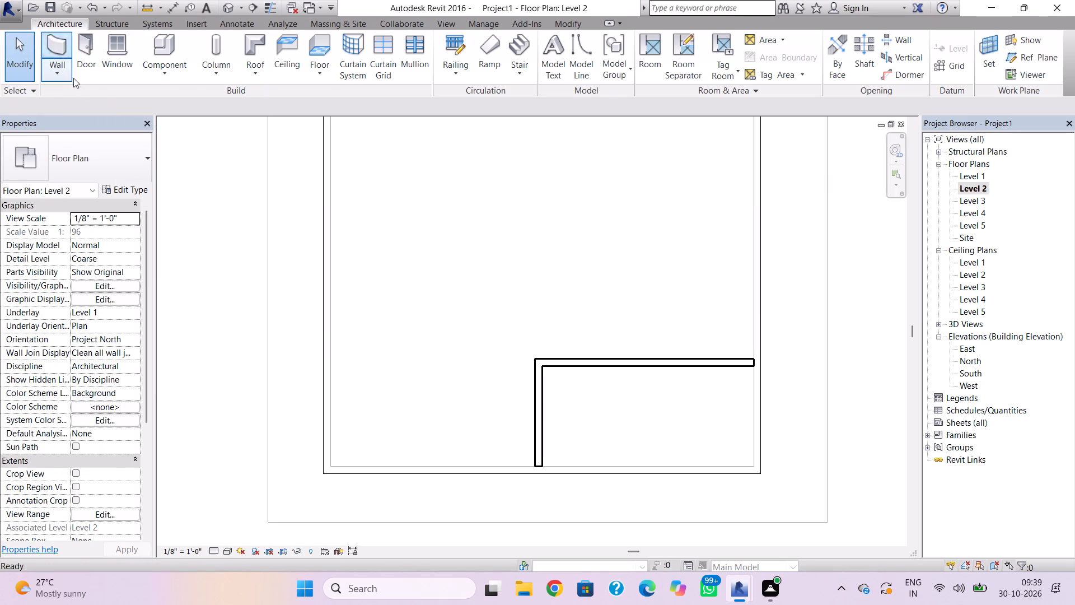
click(756, 366)
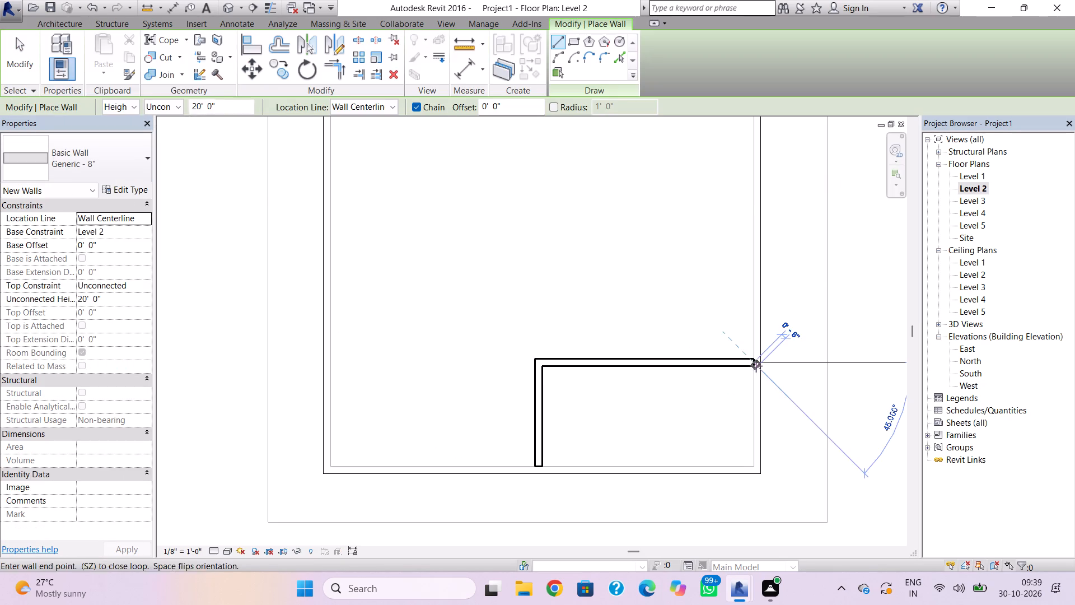
key(Escape)
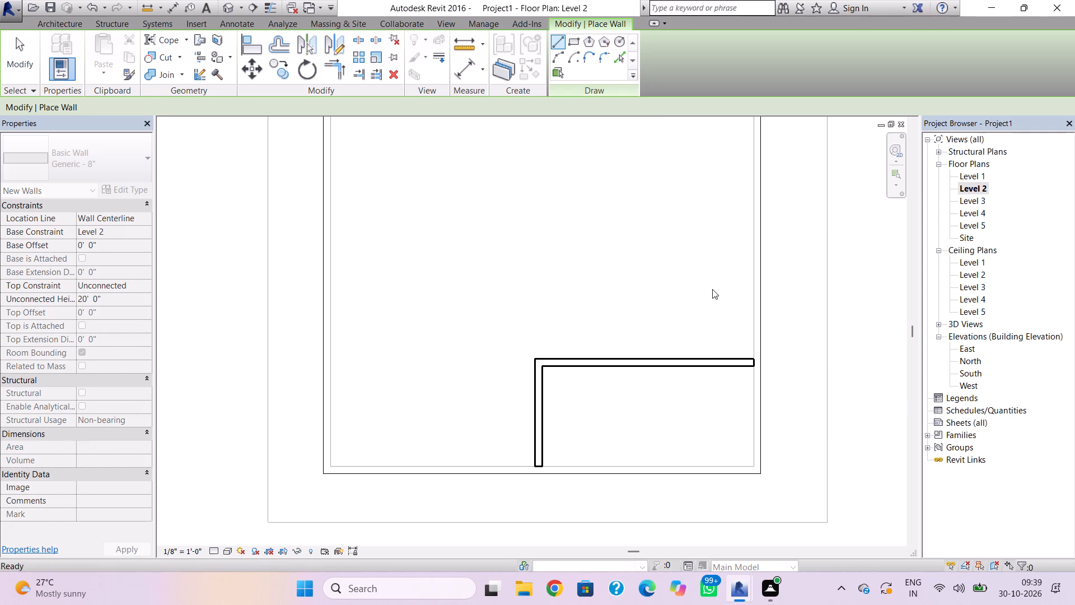
click(358, 116)
click(360, 112)
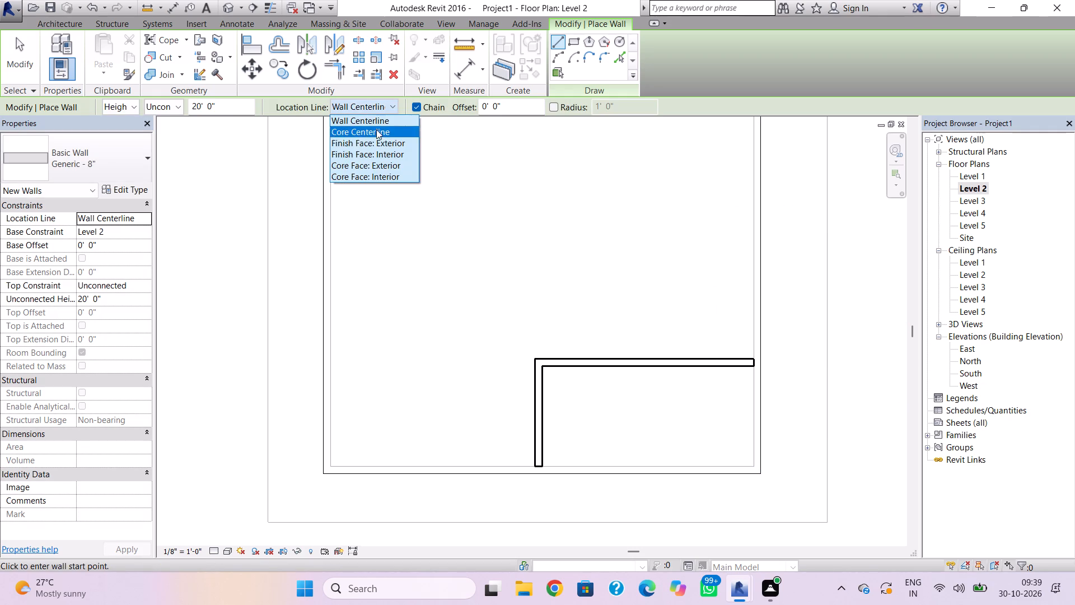
click(383, 143)
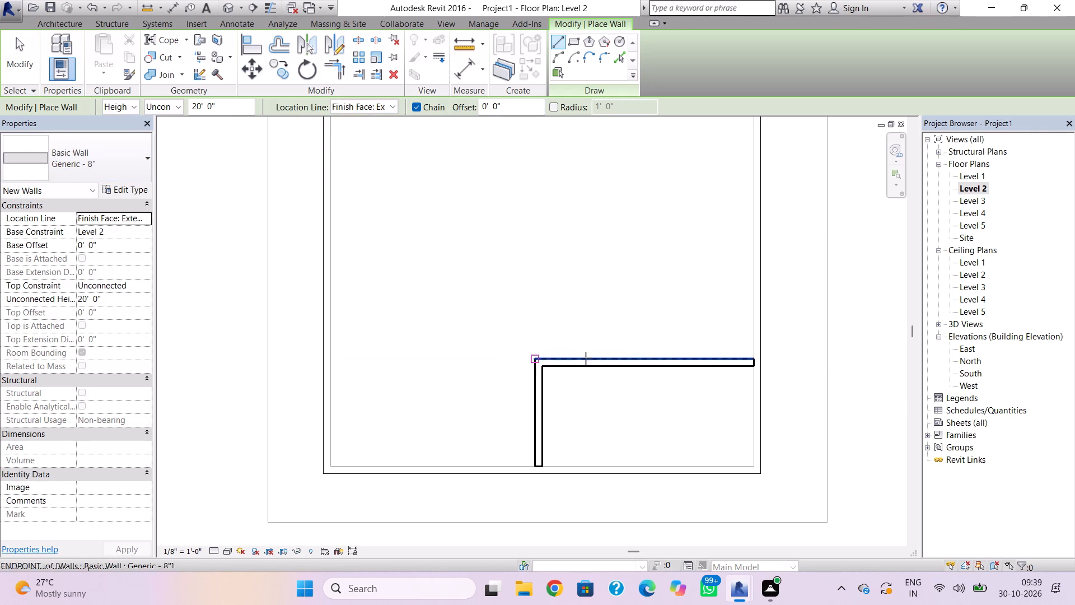
click(758, 365)
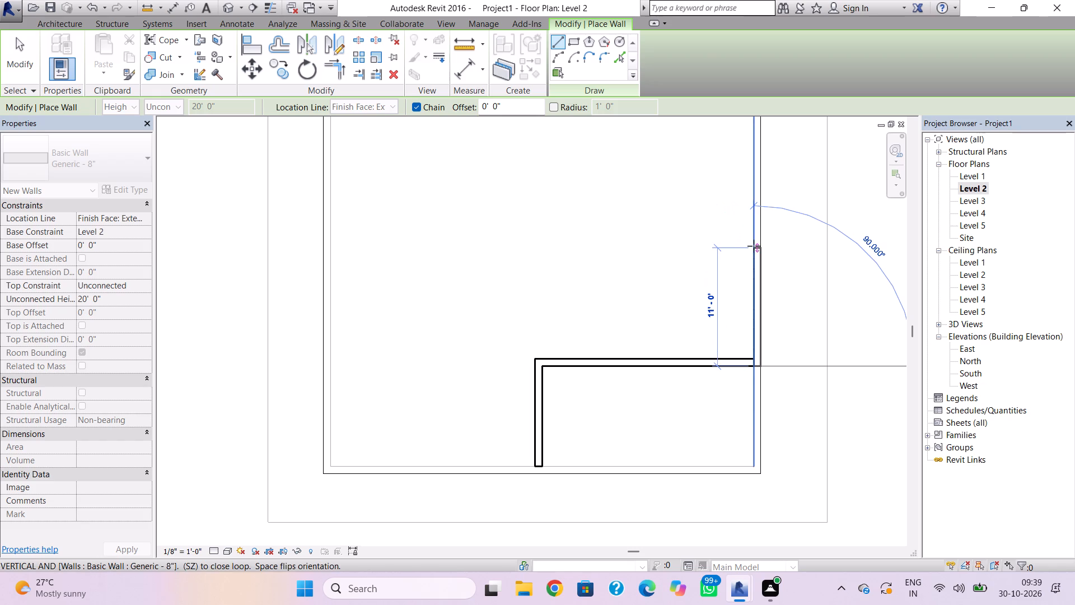
middle_drag(754, 246, 769, 427)
scroll(772, 411, down, 2)
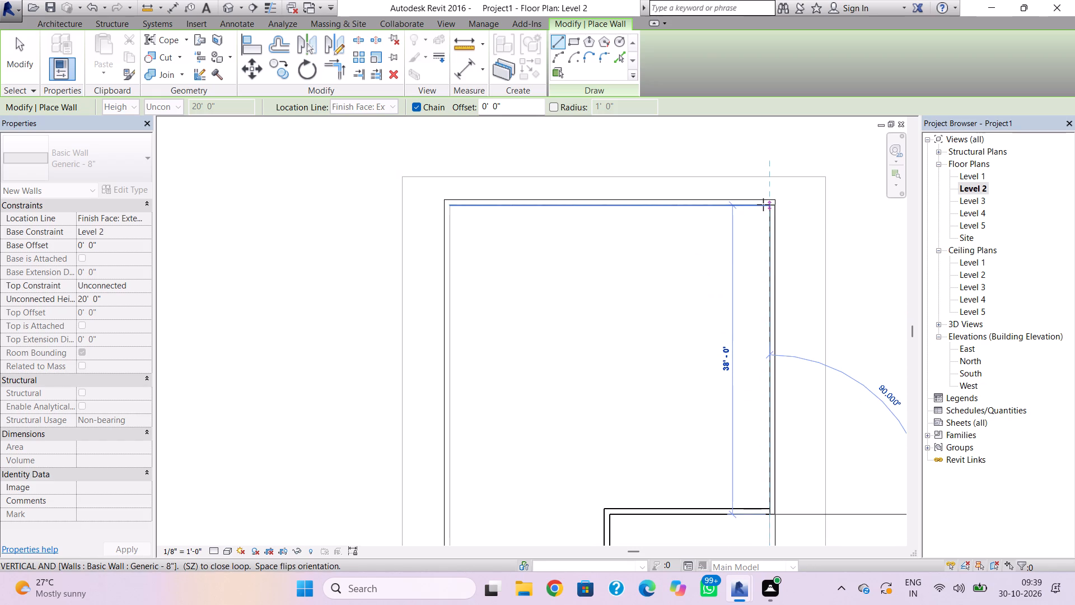
scroll(763, 204, up, 5)
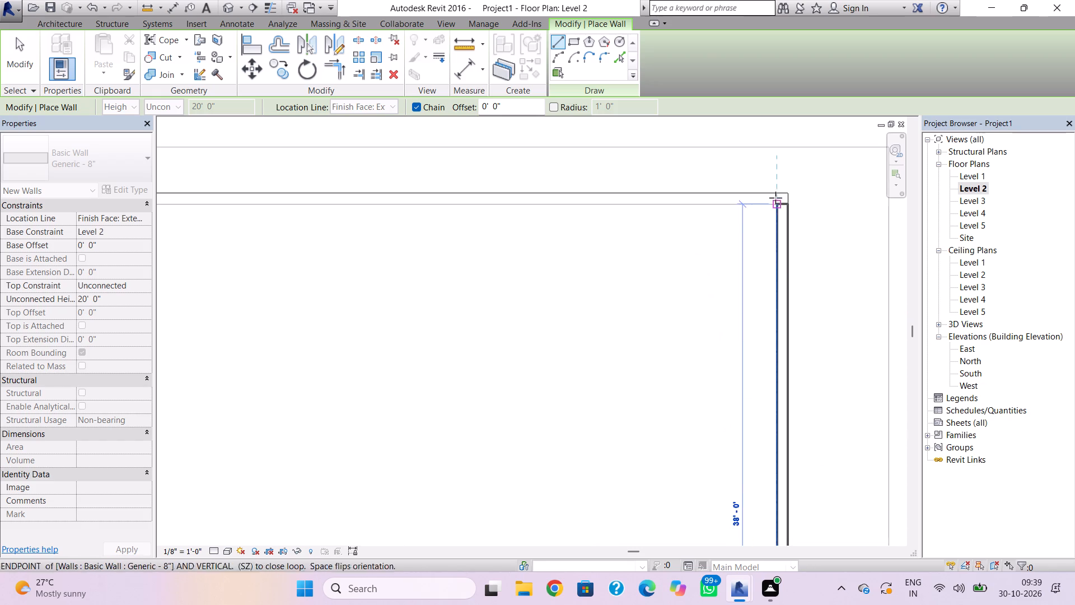
click(776, 194)
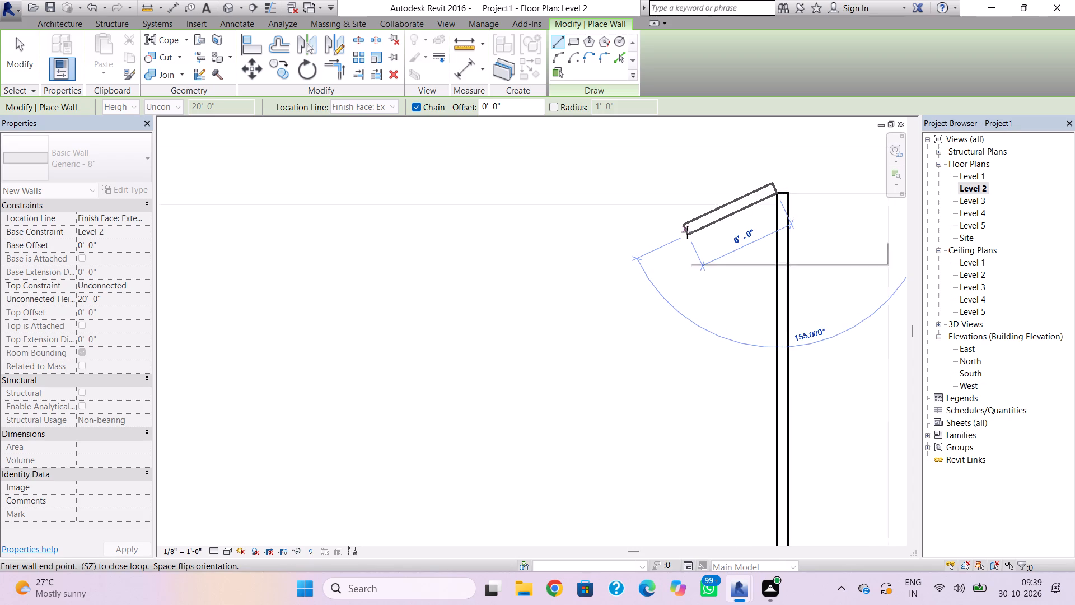
Continue the chain with a wall along the roof's full north edge to the northwest corner, flipped to sit inside the edge.
key(space)
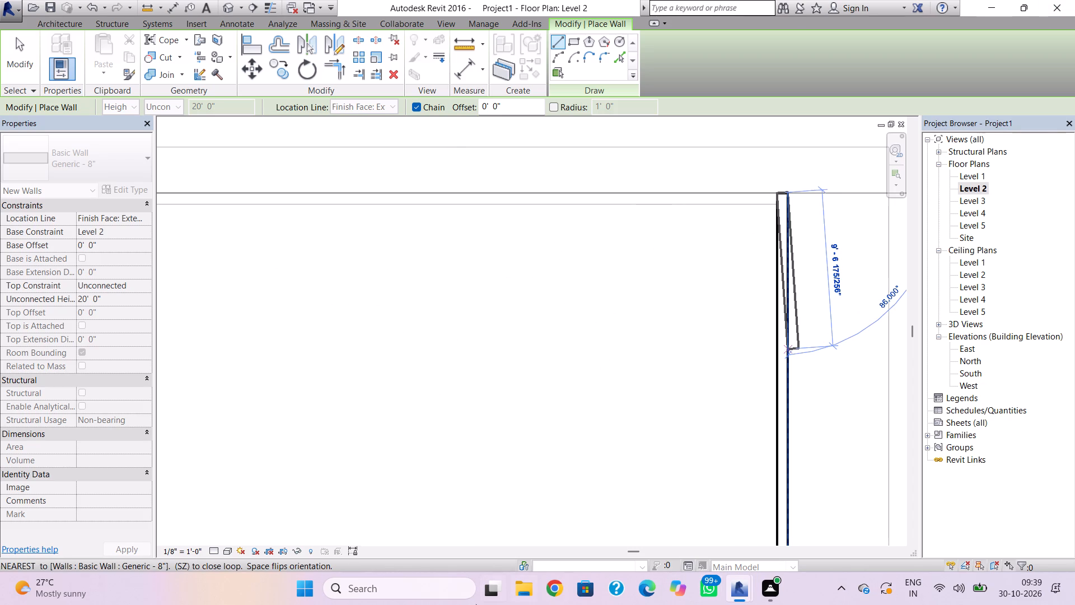
scroll(480, 273, down, 3)
middle_drag(480, 273, 569, 289)
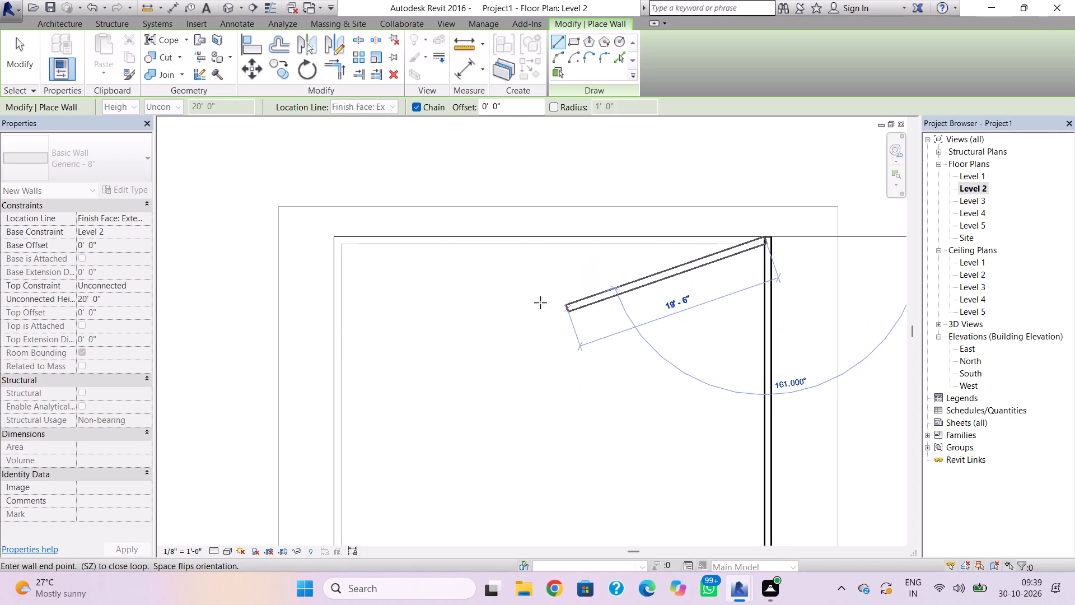
scroll(394, 238, up, 7)
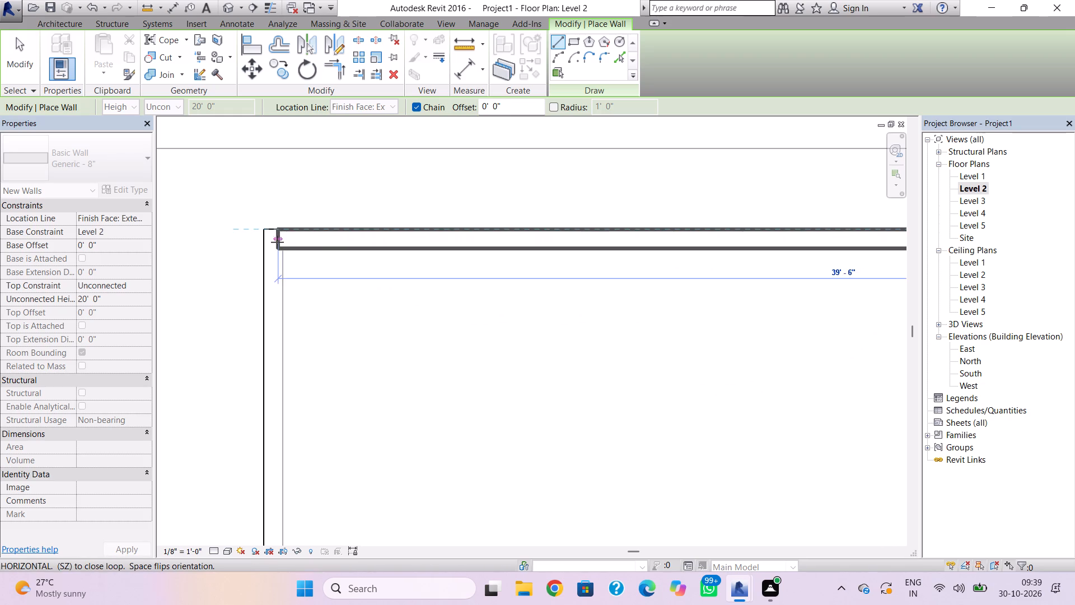
click(265, 244)
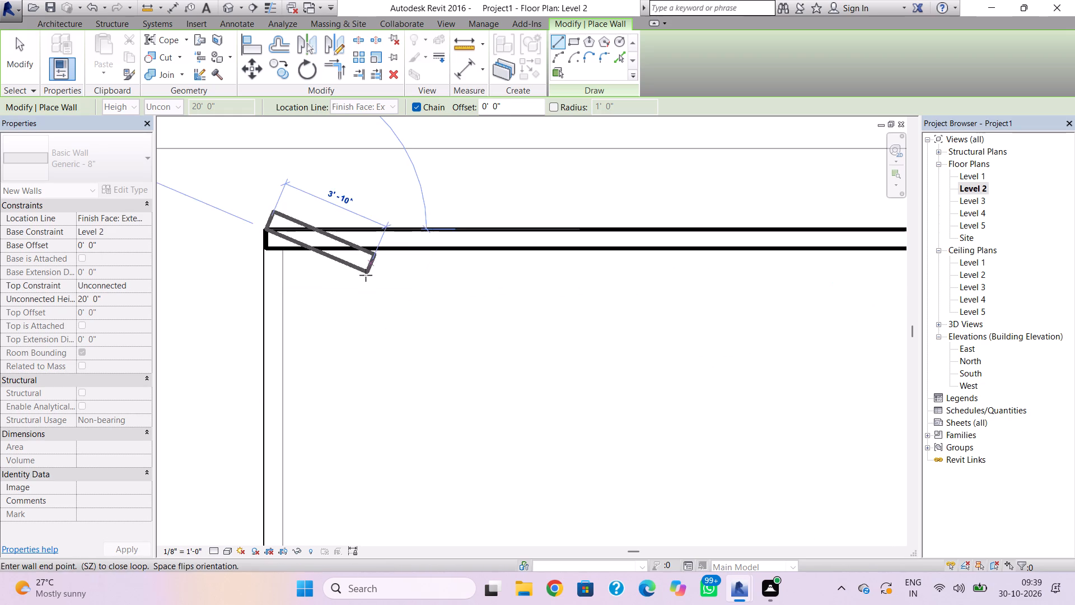
Draw a wall about 37'-10" long down the roof's west edge from the north wall, flipped inward and ending level with the southern jog.
key(Escape)
click(264, 249)
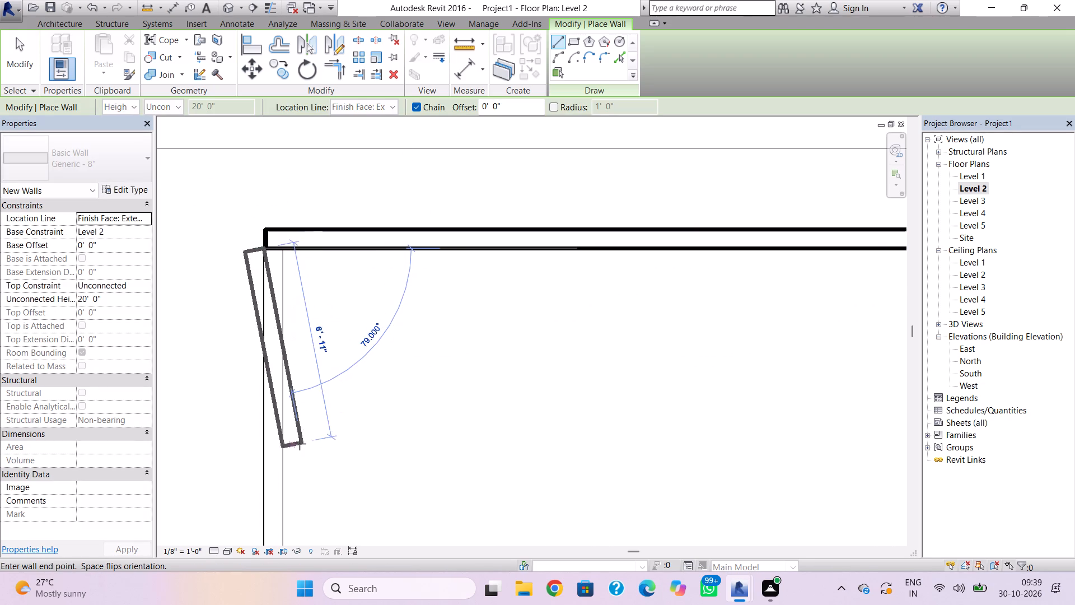
key(space)
scroll(300, 444, down, 3)
middle_drag(289, 416, 281, 283)
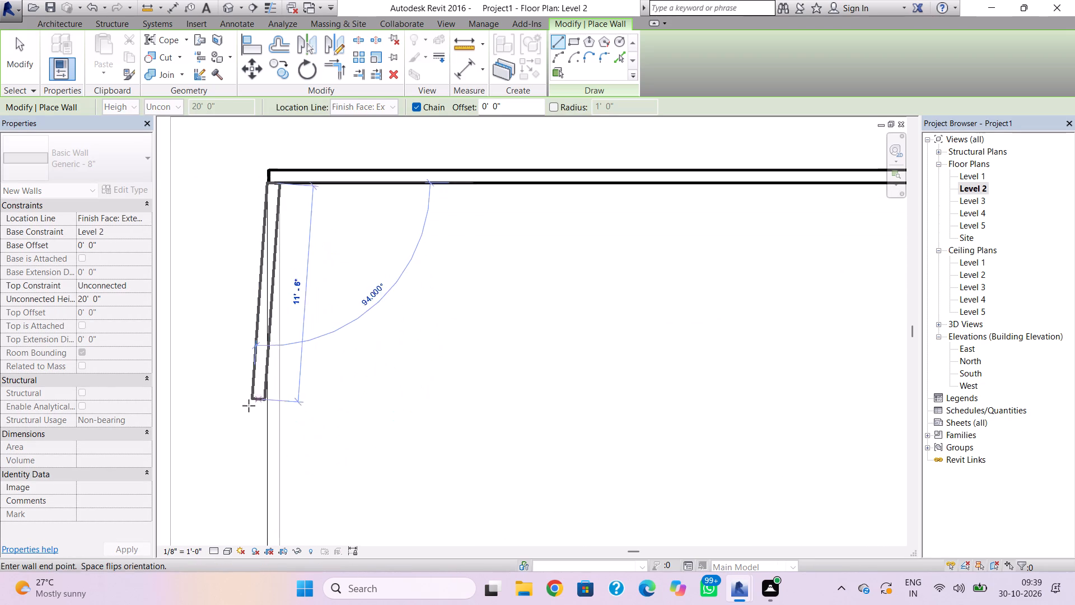
middle_drag(267, 457, 294, 229)
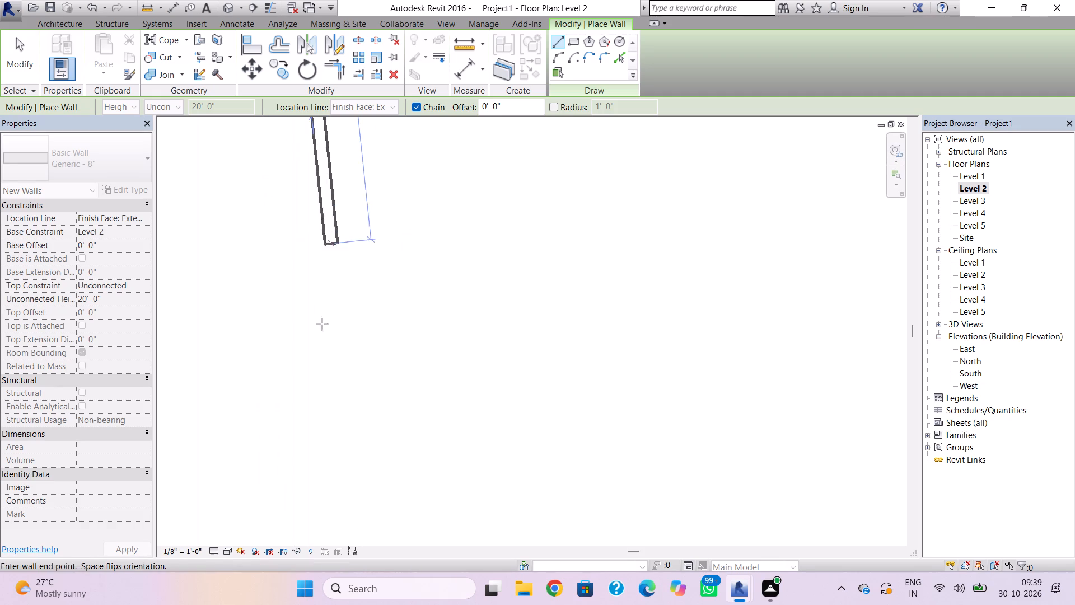
scroll(310, 396, down, 3)
middle_drag(326, 392, 342, 145)
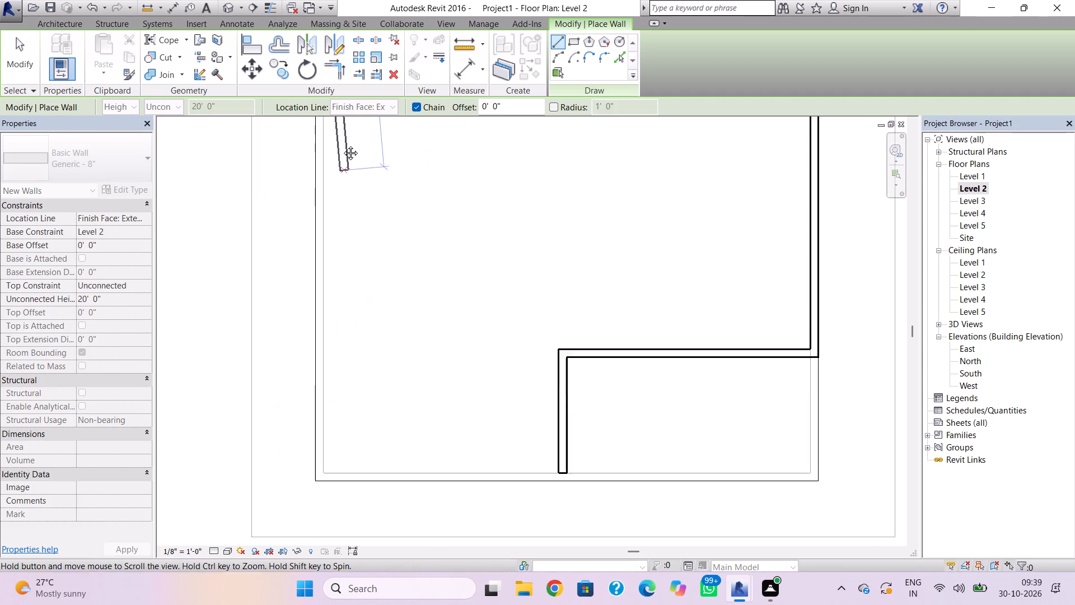
middle_drag(342, 145, 343, 140)
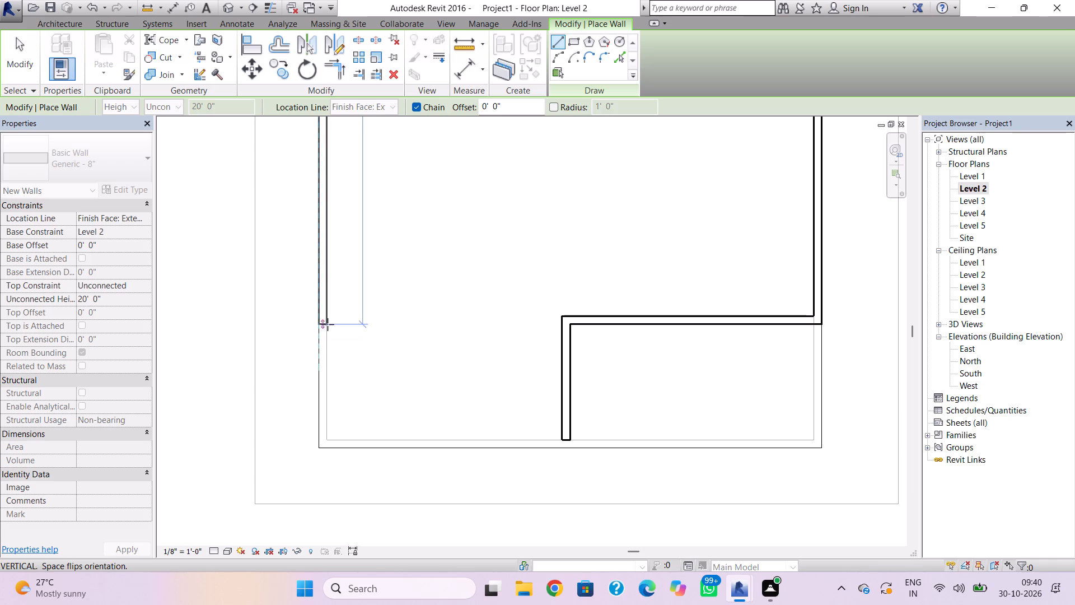
click(330, 317)
key(Escape)
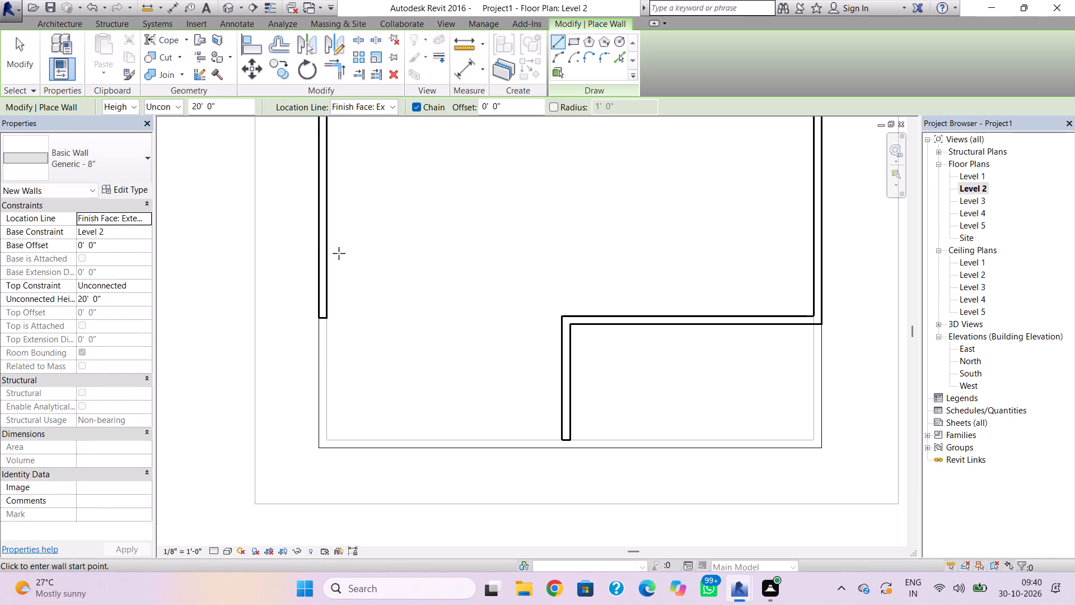
Set the unconnected height of the west, north and east Level 2 walls to 12'.
click(235, 11)
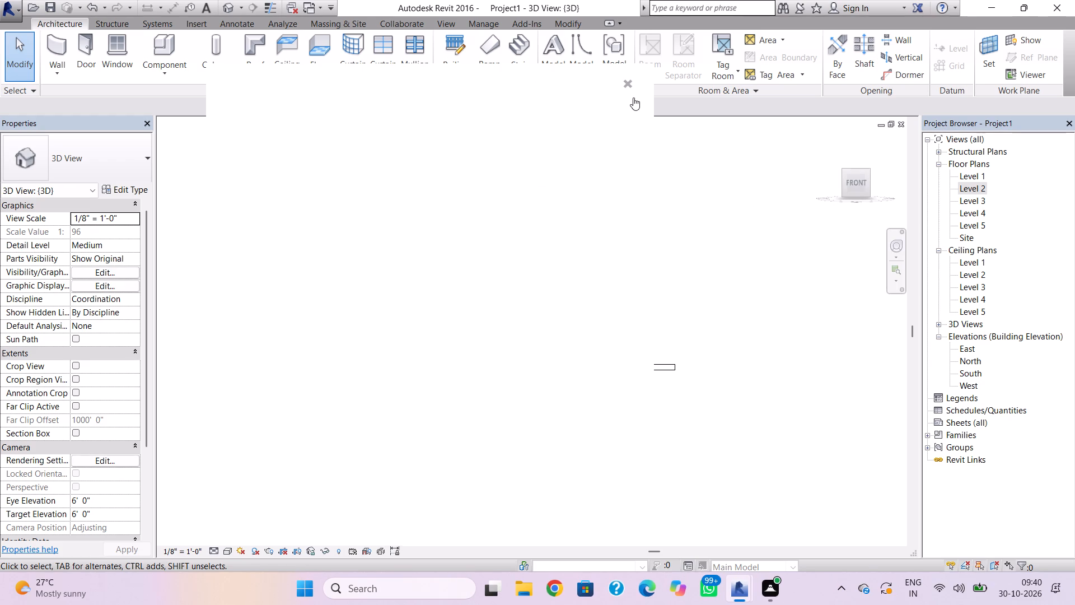
click(626, 80)
double_click(961, 192)
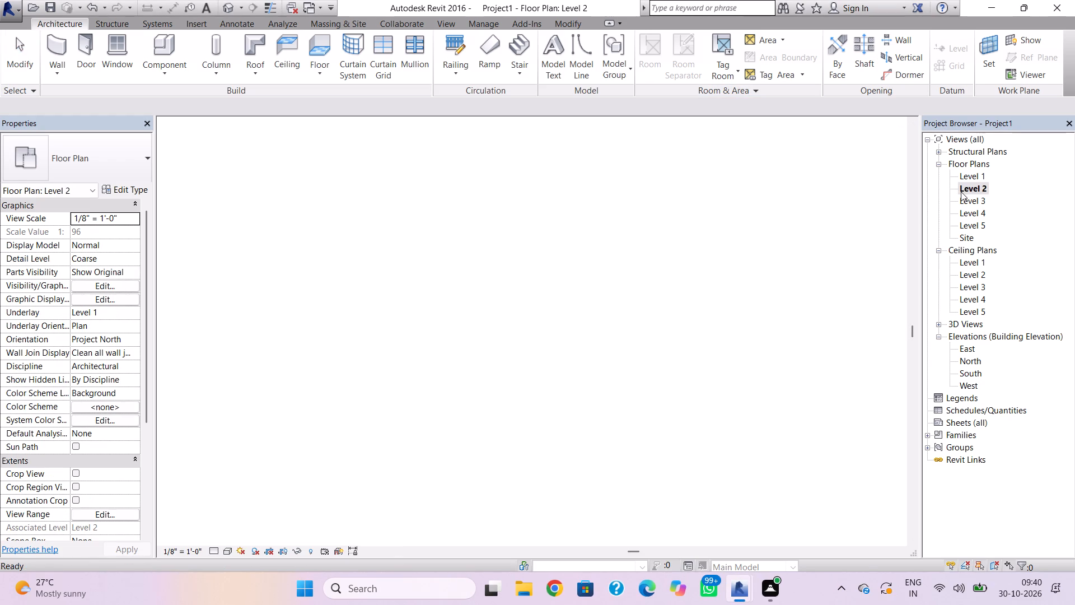
scroll(593, 220, down, 5)
middle_drag(579, 267, 550, 327)
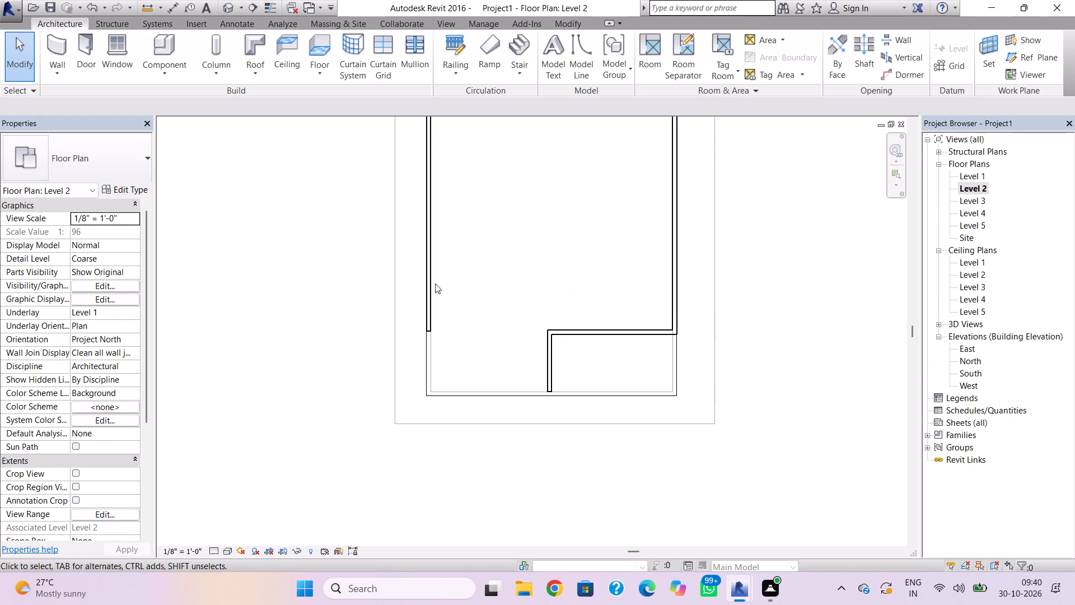
click(435, 249)
middle_drag(540, 235, 555, 305)
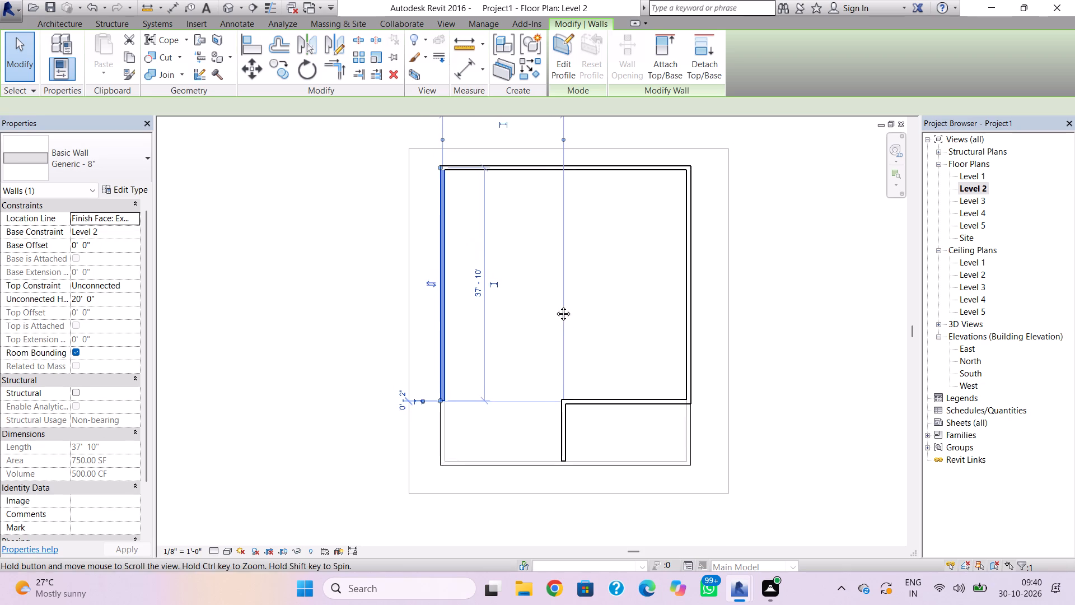
middle_drag(555, 305, 555, 306)
ctrl+click(662, 169)
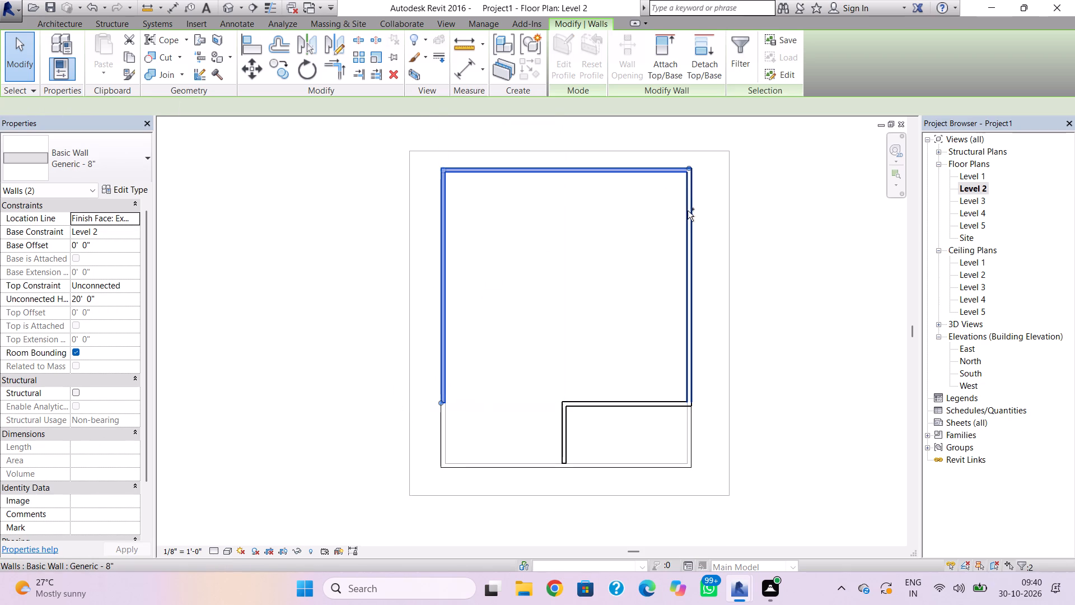
ctrl+click(689, 212)
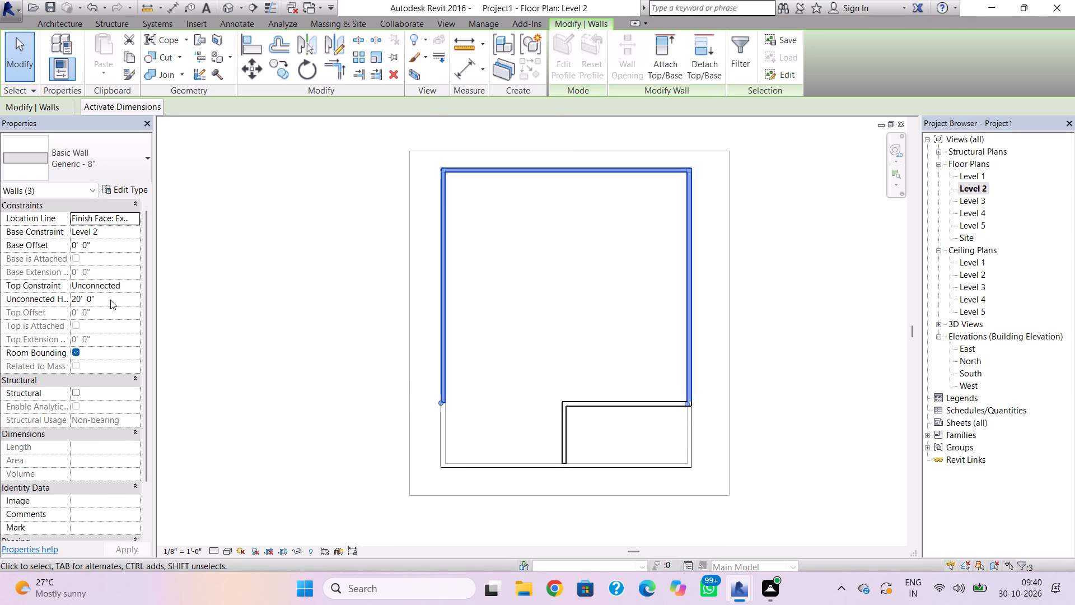
click(110, 300)
text(12)
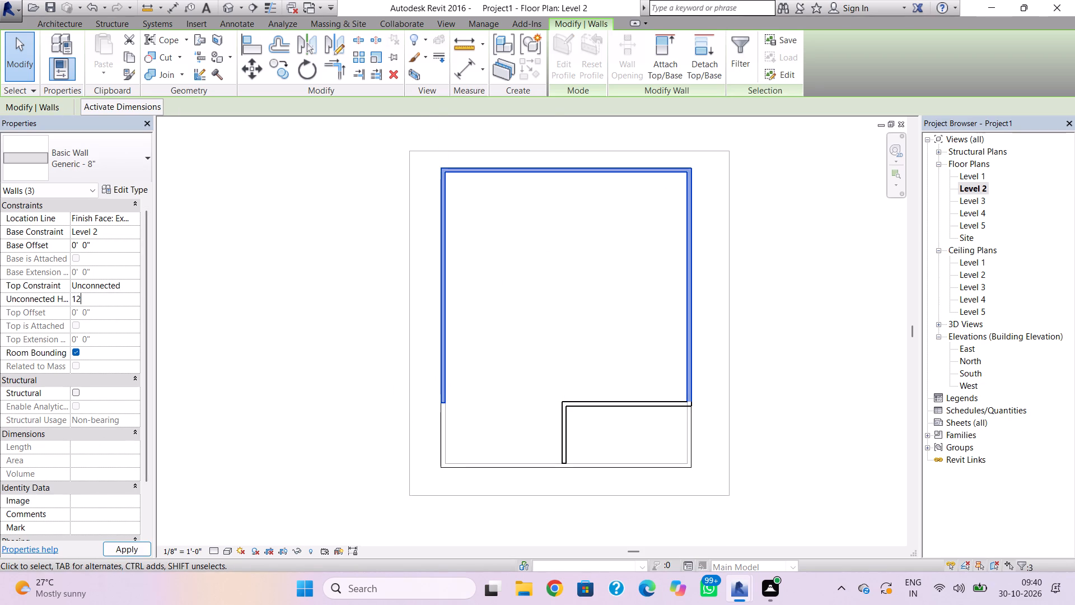
key(apostrophe)
key(Return)
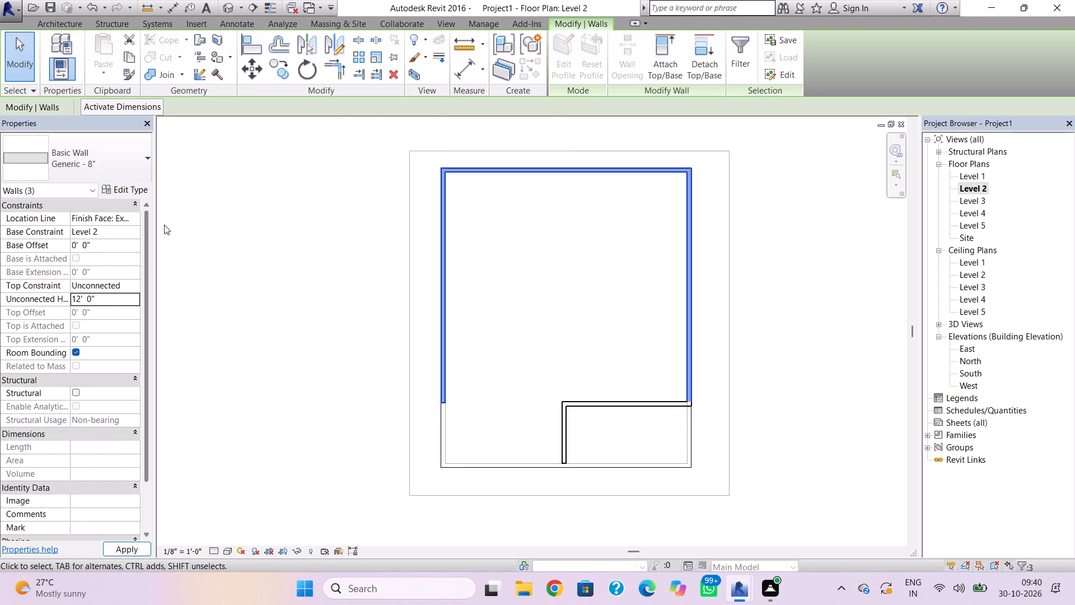
In the 3D view, copy the Level 2 roof and paste it aligned to Level 3.
click(232, 6)
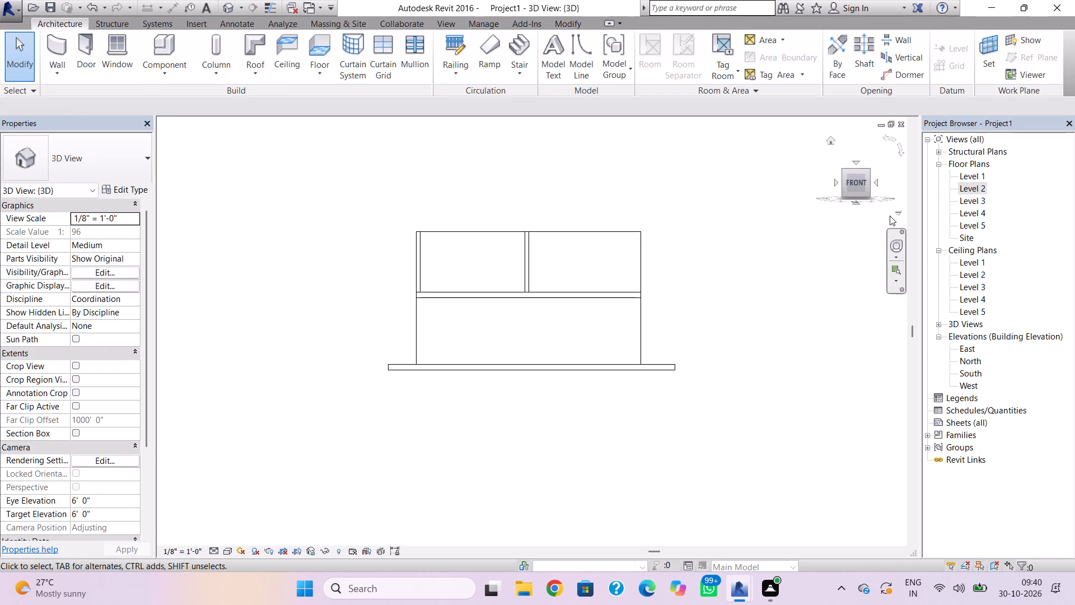
click(610, 303)
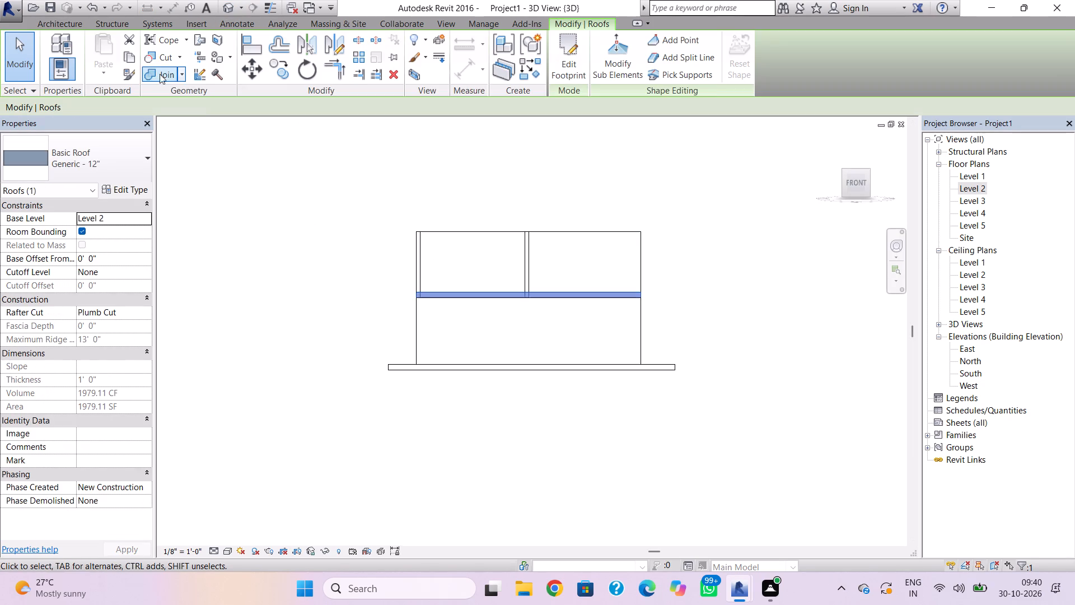
click(131, 57)
click(107, 78)
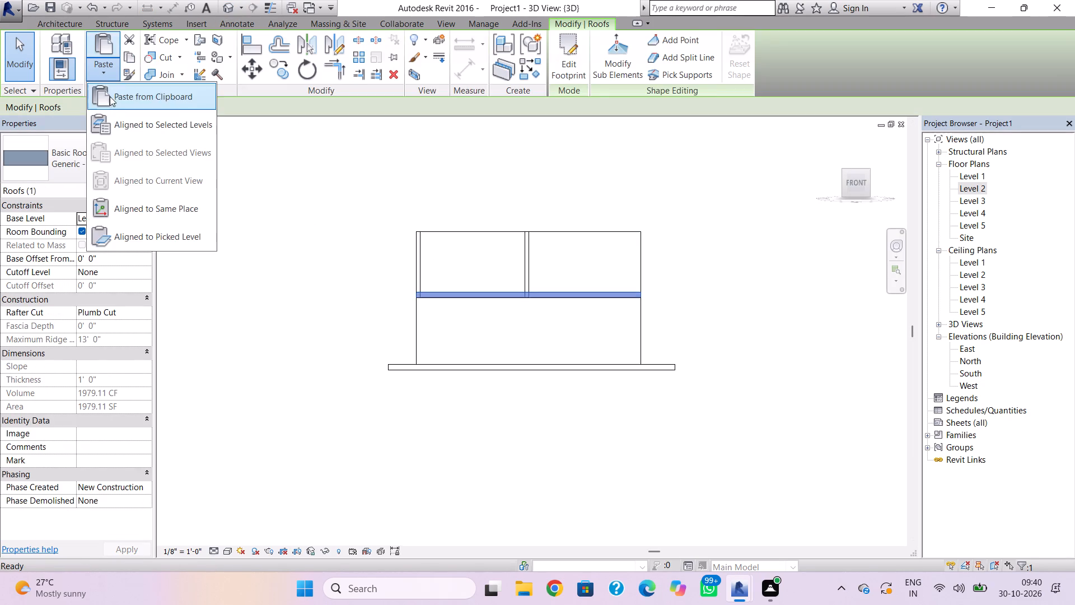
click(123, 123)
click(522, 223)
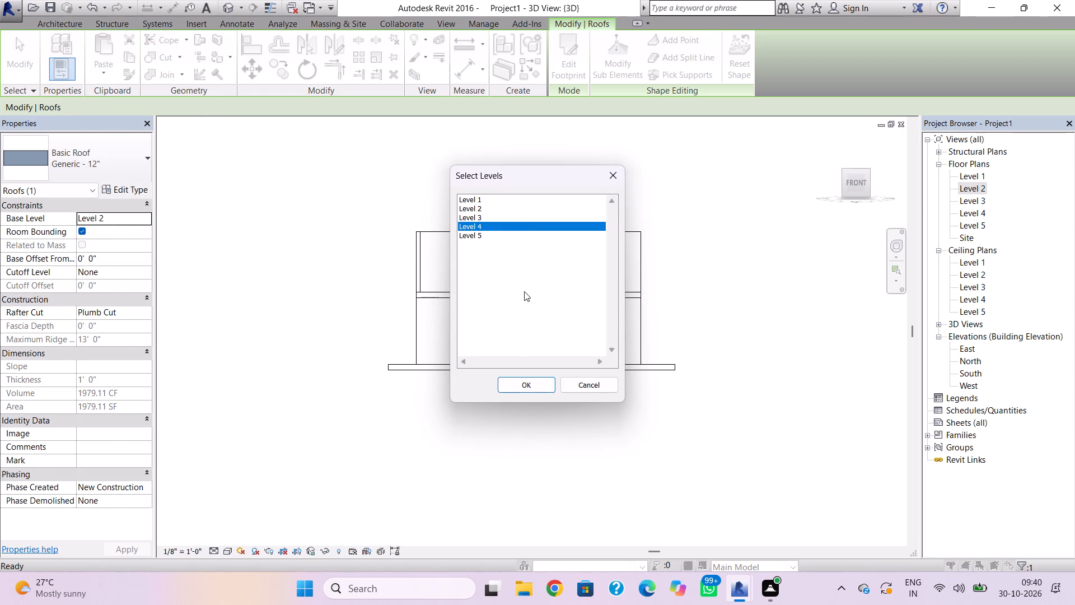
click(493, 221)
click(525, 378)
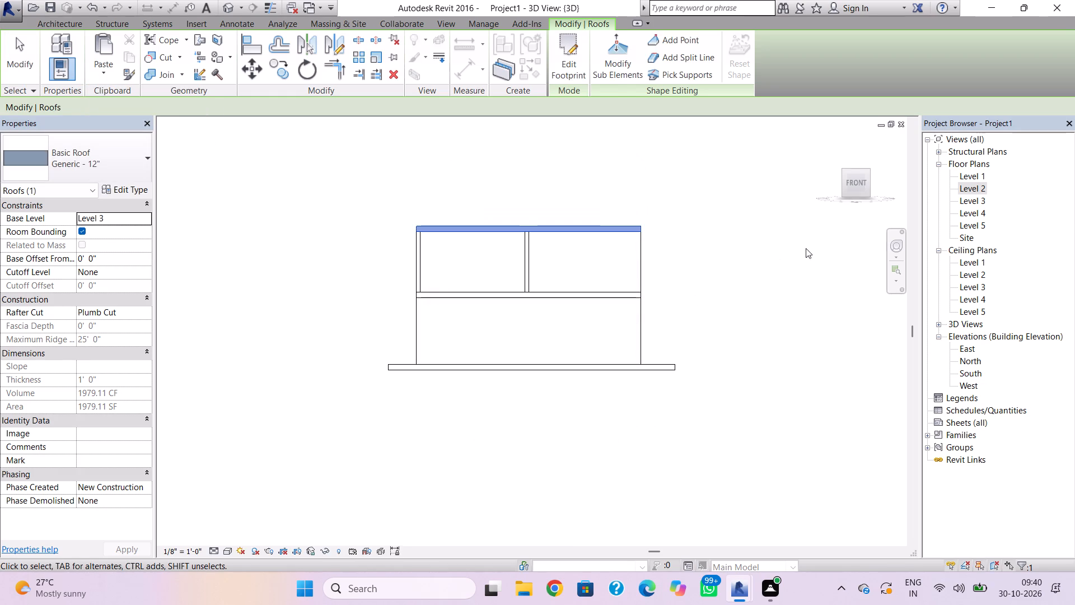
On Level 2, draw a Generic - 8" wall about 22' long along the roof's south edge from the southwest corner, flipped inward.
double_click(977, 189)
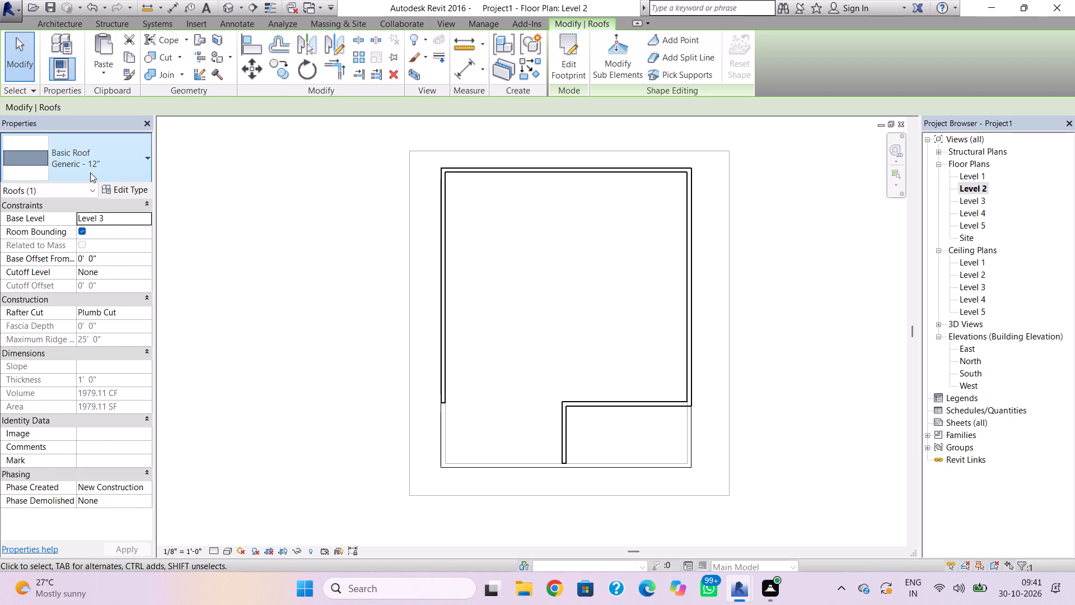
click(69, 21)
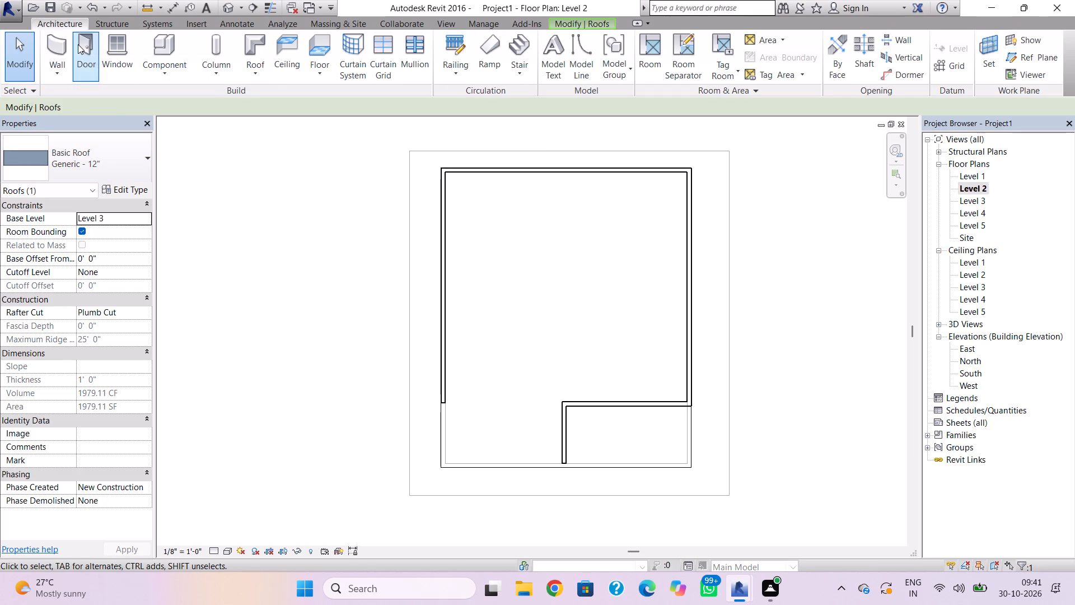
click(54, 43)
click(119, 158)
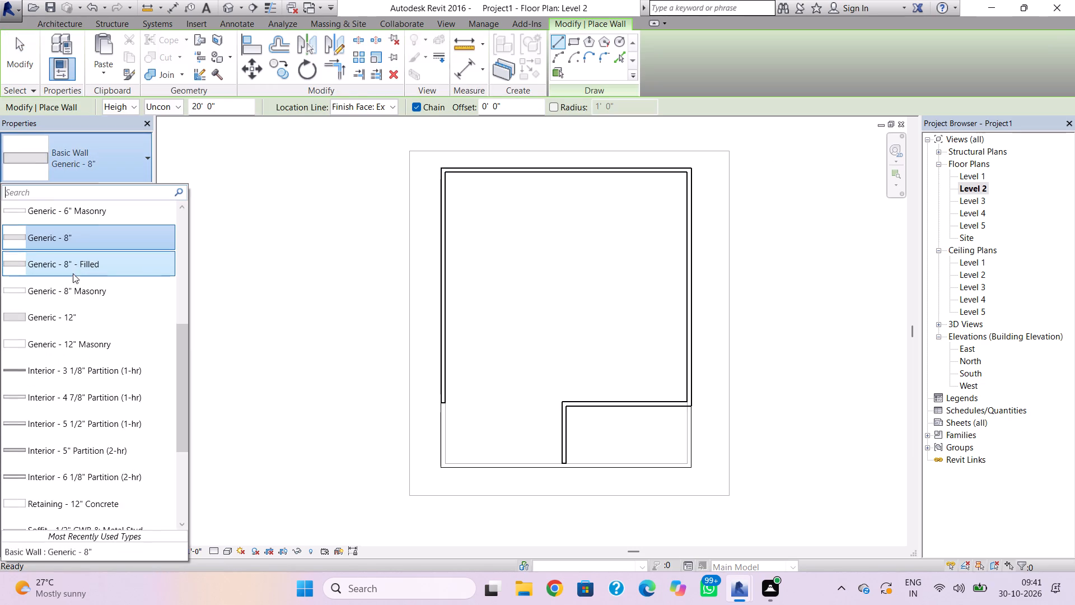
click(104, 239)
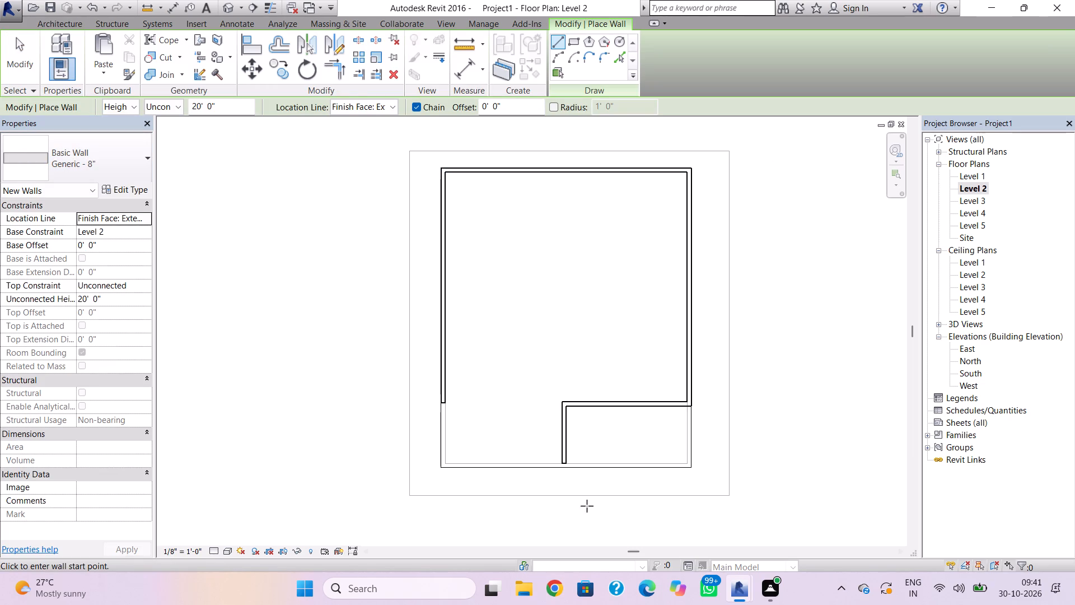
scroll(560, 455, up, 6)
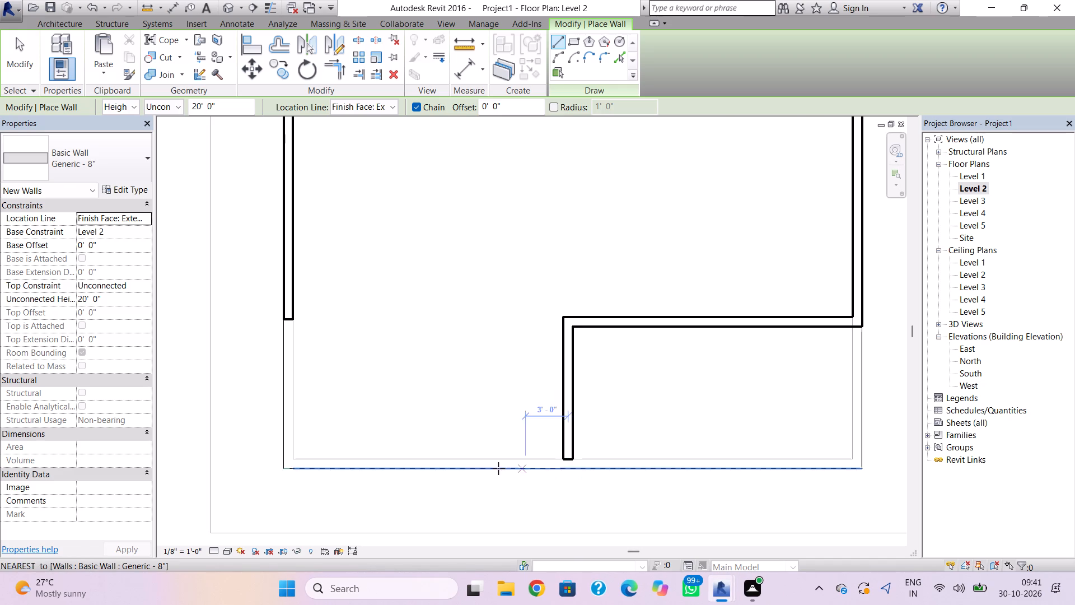
click(283, 465)
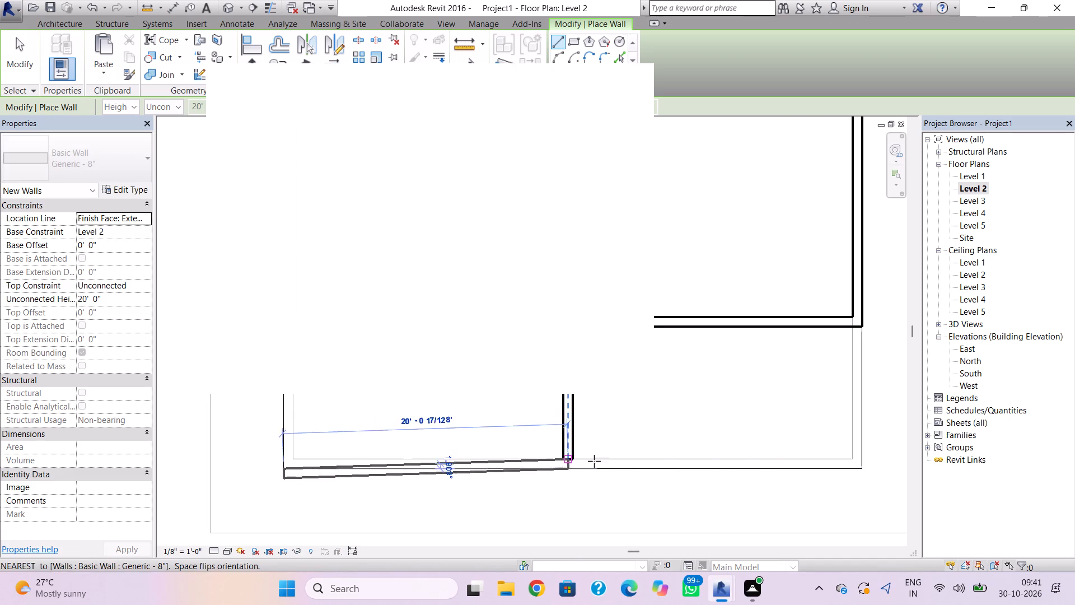
key(space)
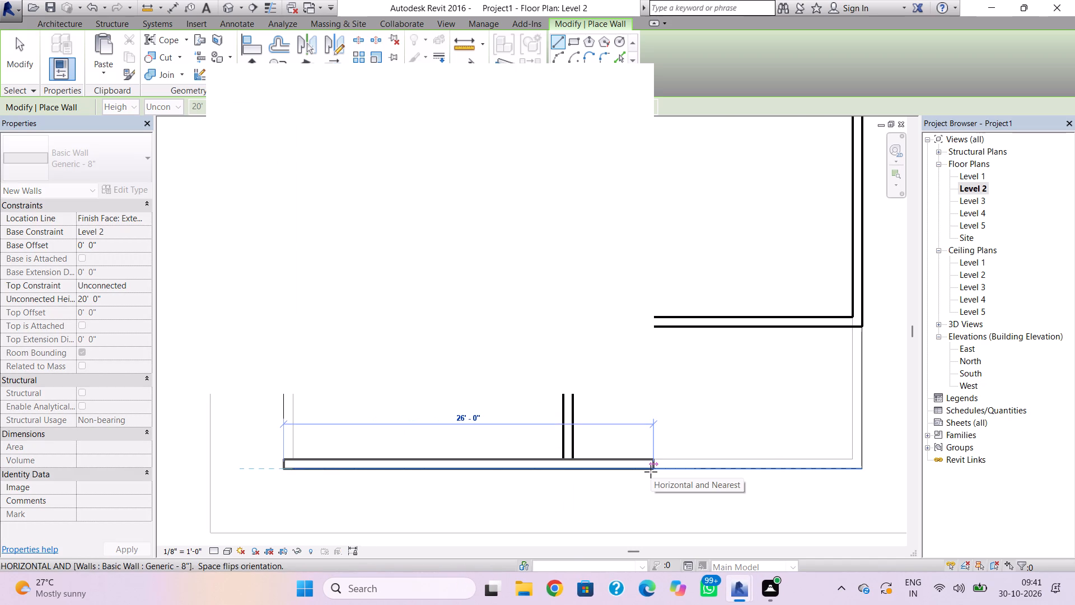
click(593, 467)
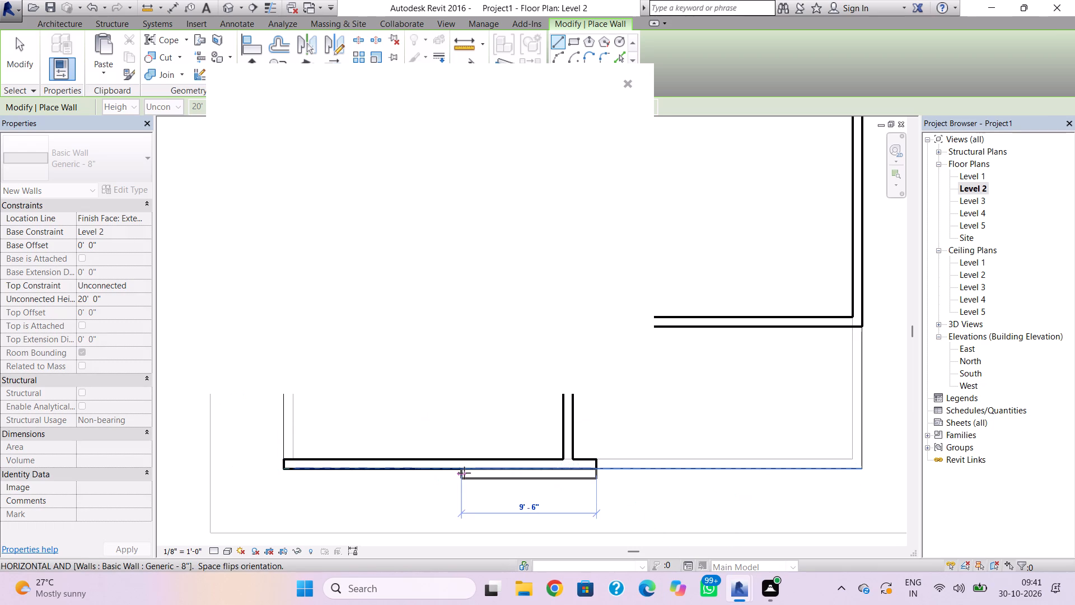
key(Escape)
click(629, 86)
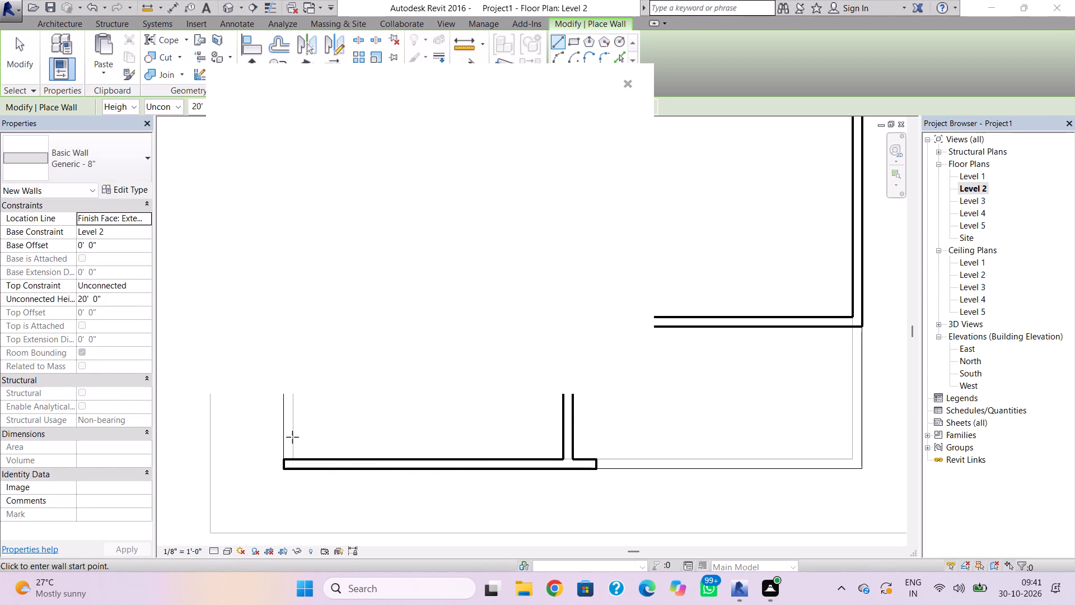
Draw a wall about 9'-10" long up the roof's west edge, joining the new south wall to the existing west wall's end.
click(282, 455)
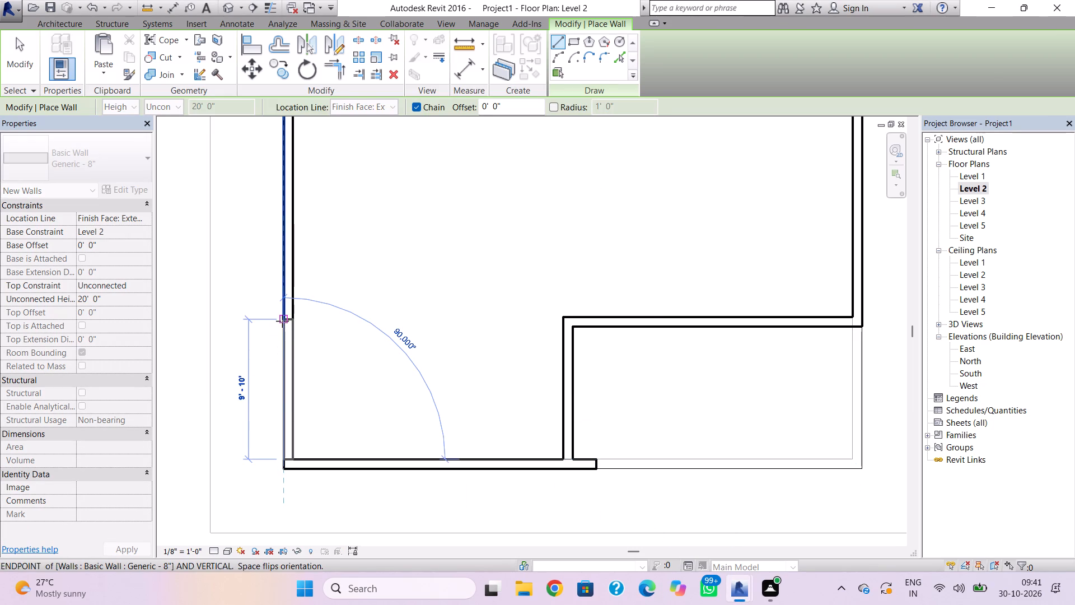
click(284, 324)
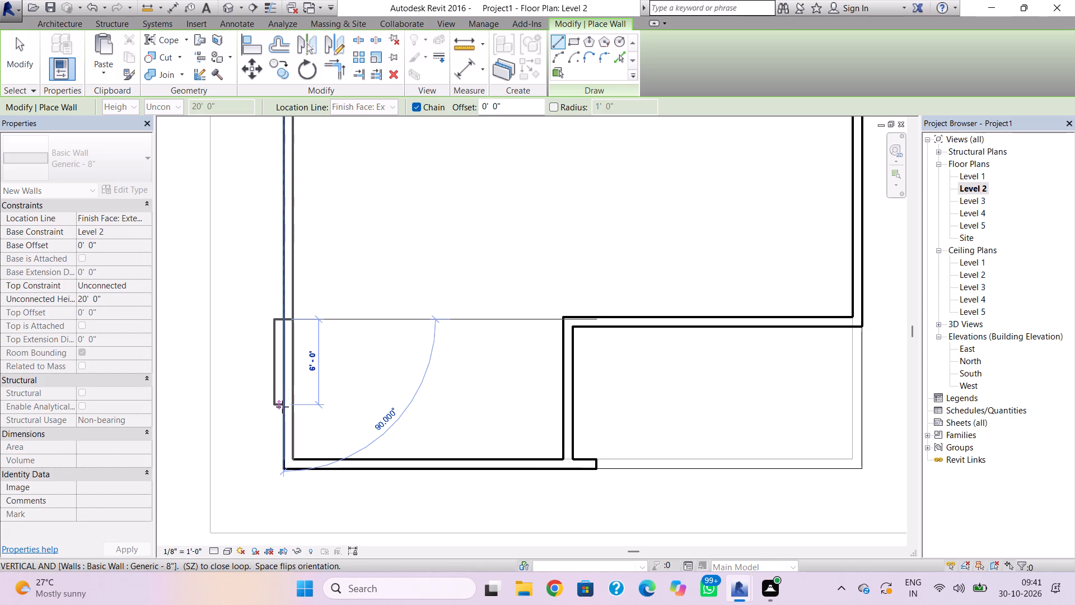
key(Escape)
Give the 3D view a solid-surface visual style and inspect the new Level 2 walls from the southwest.
click(221, 11)
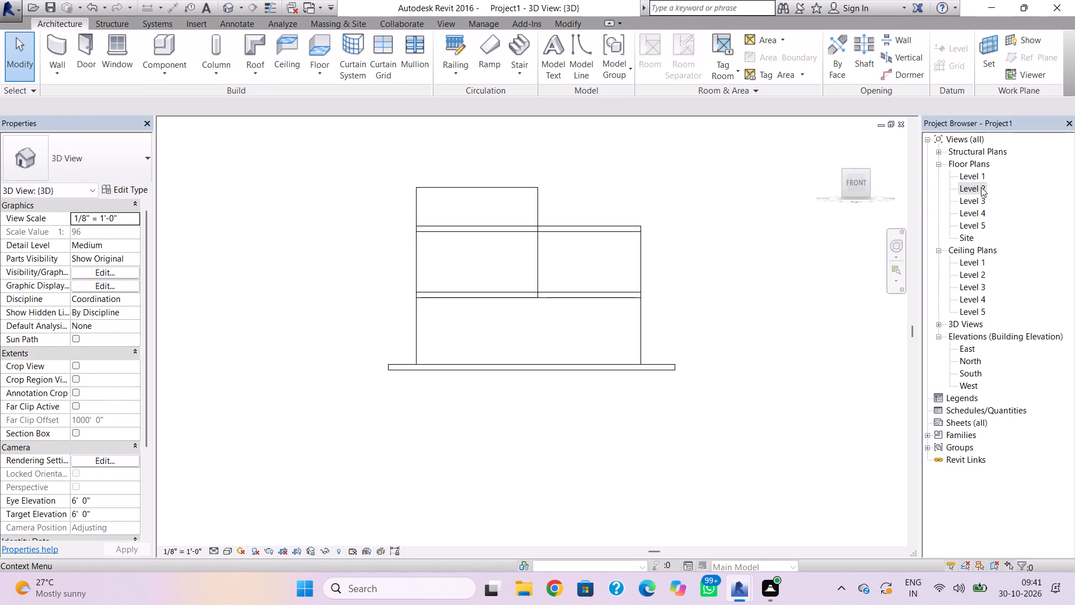
click(225, 555)
click(263, 527)
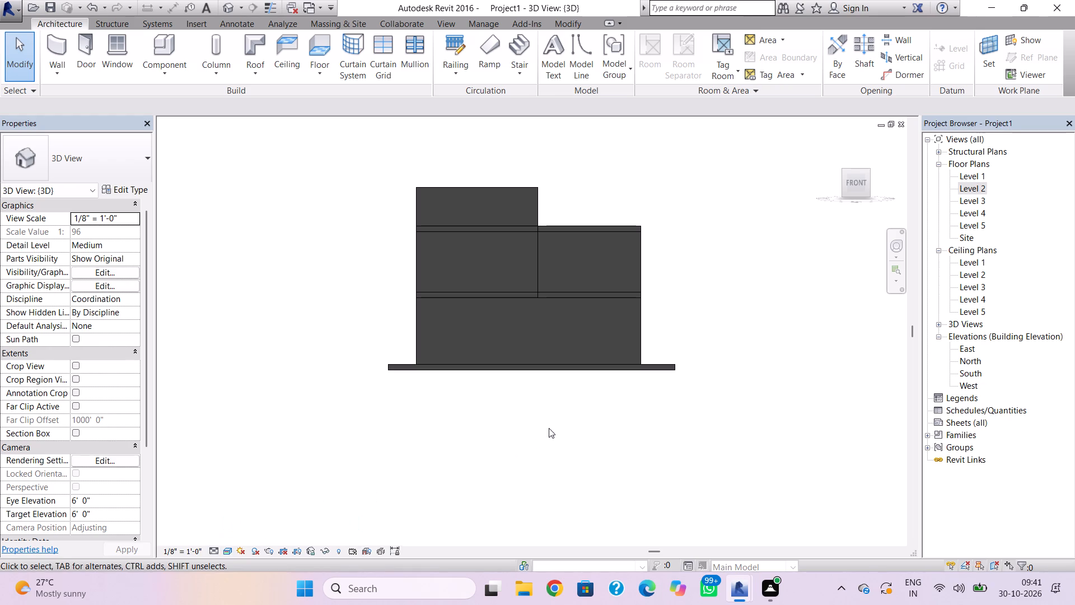
shift+right_drag(562, 437, 699, 467)
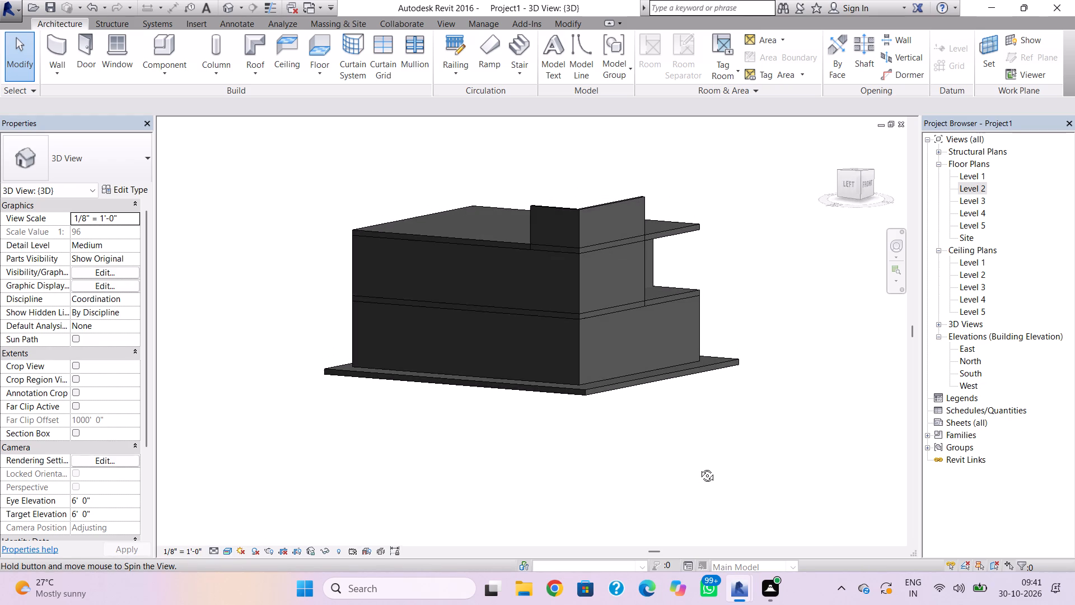
shift+right_drag(699, 467, 699, 475)
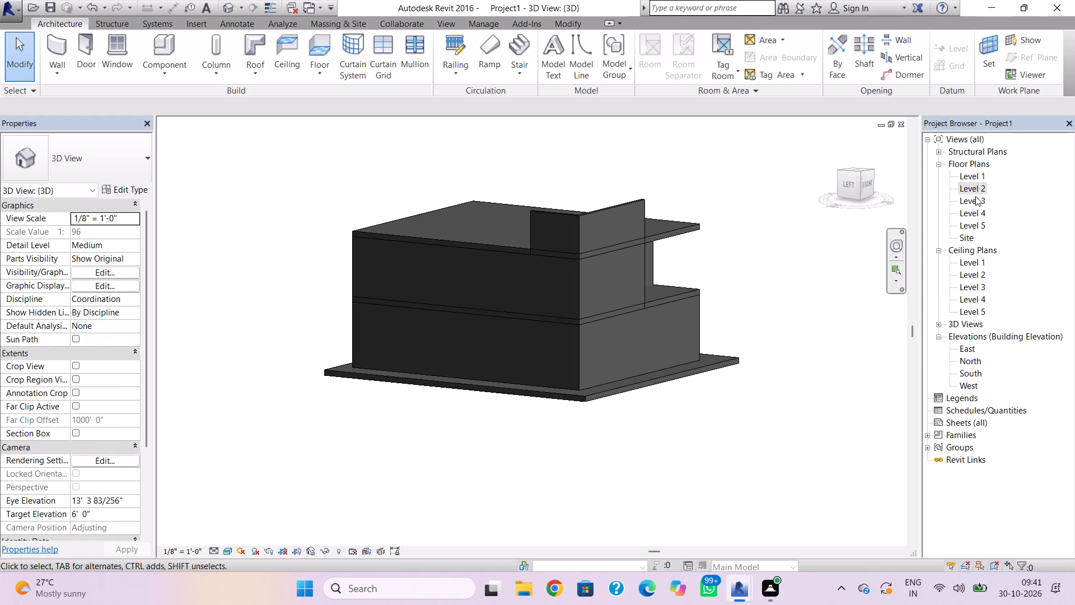
Open the Level 2 roof's footprint sketch and nudge its south boundary line about 9" north.
double_click(972, 185)
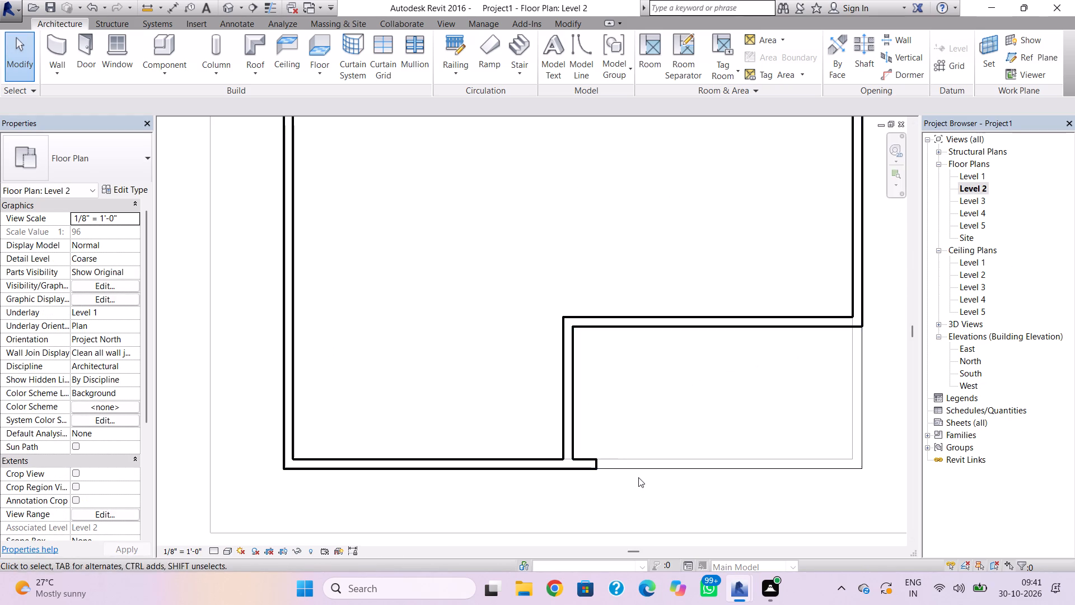
click(639, 471)
click(639, 471)
double_click(639, 471)
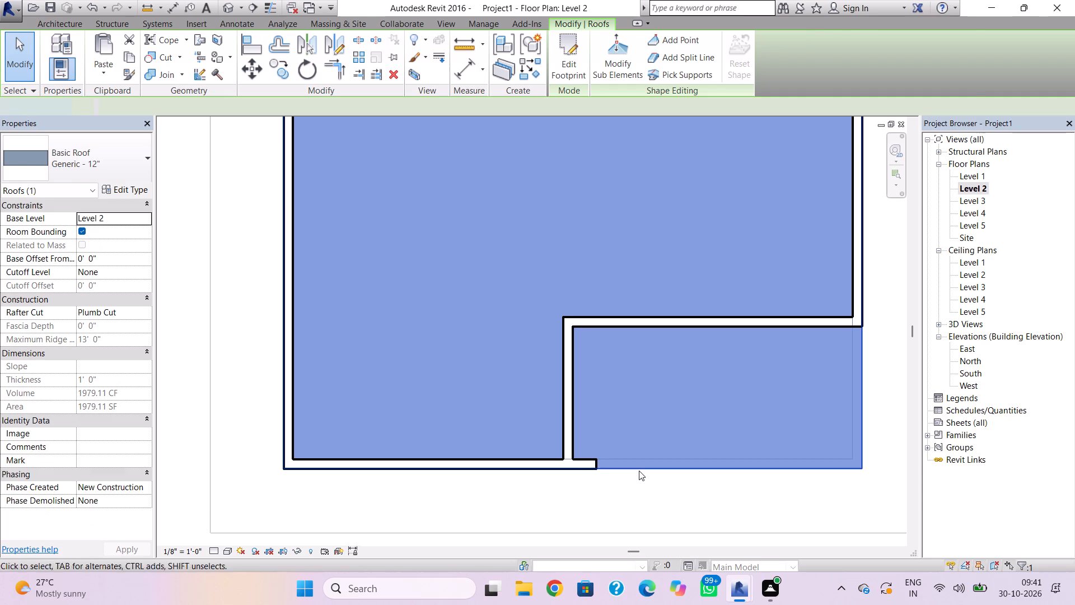
click(501, 473)
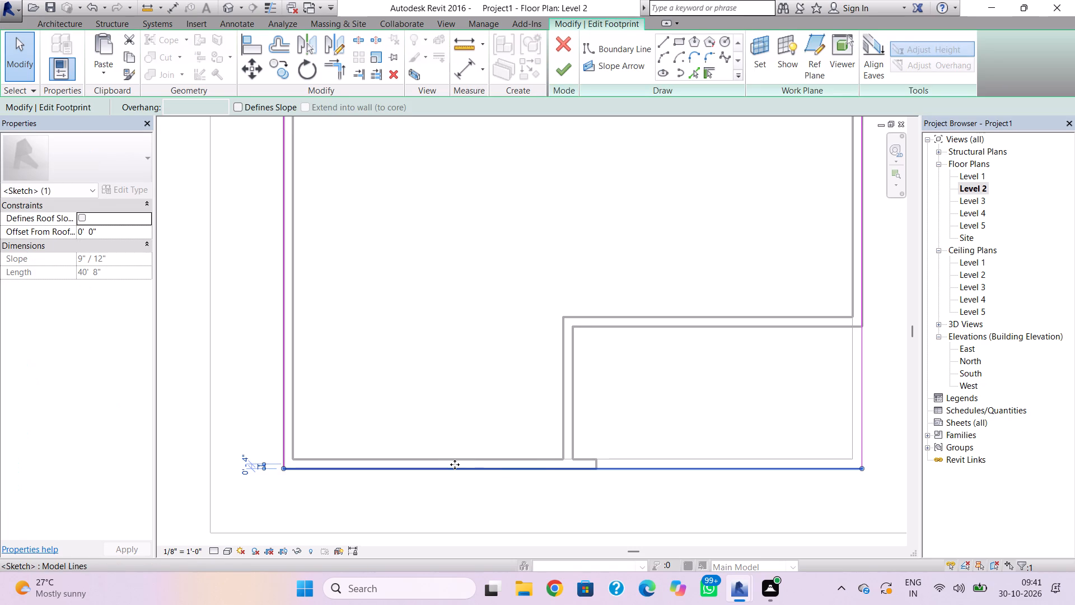
key(Return)
key(Up)
key(Up)
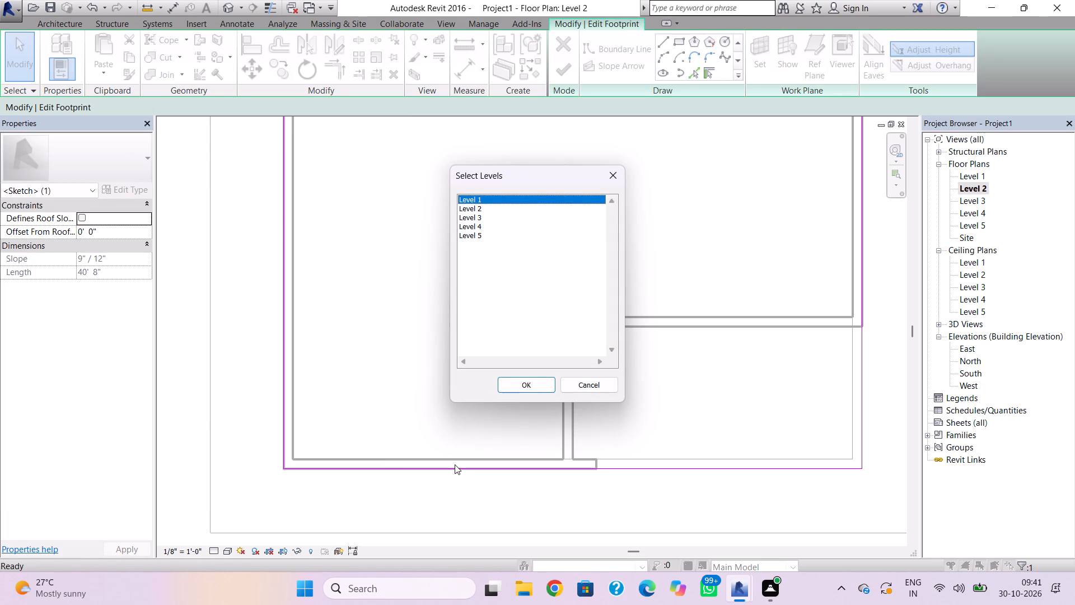
click(590, 384)
click(493, 469)
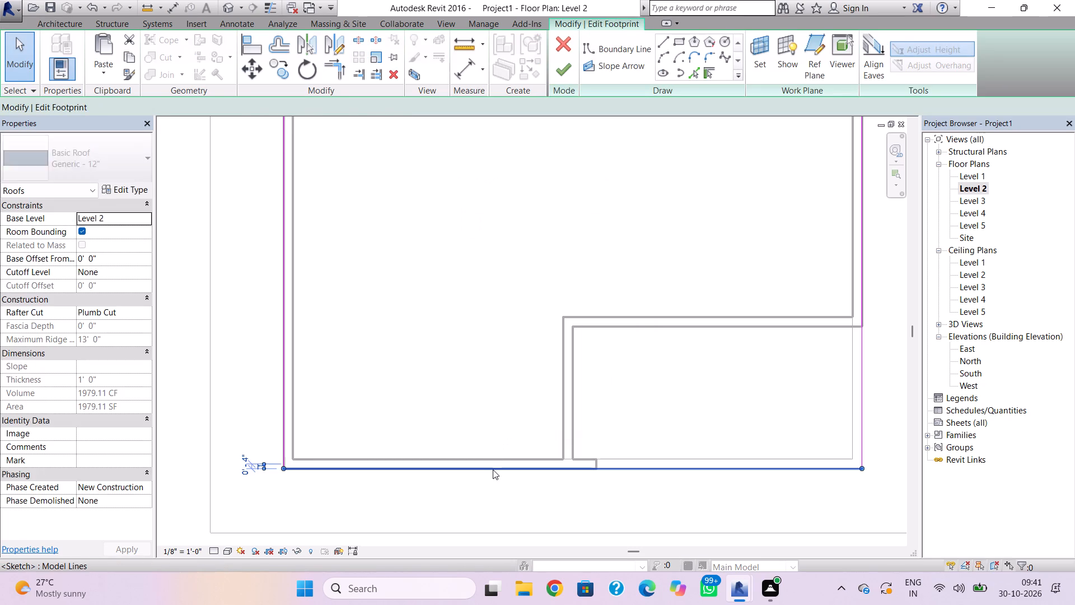
key(Up)
key(Up)
key(Up)
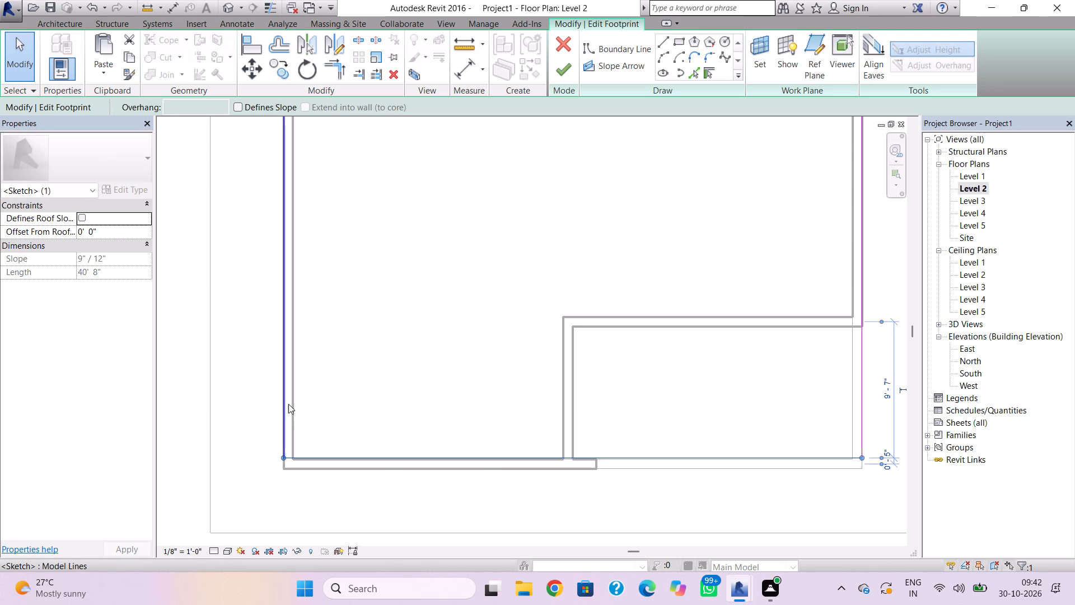
Replace the south boundary line with lines running 22' east, 9" south and 18'-8" east, closed up to the east boundary line.
click(613, 461)
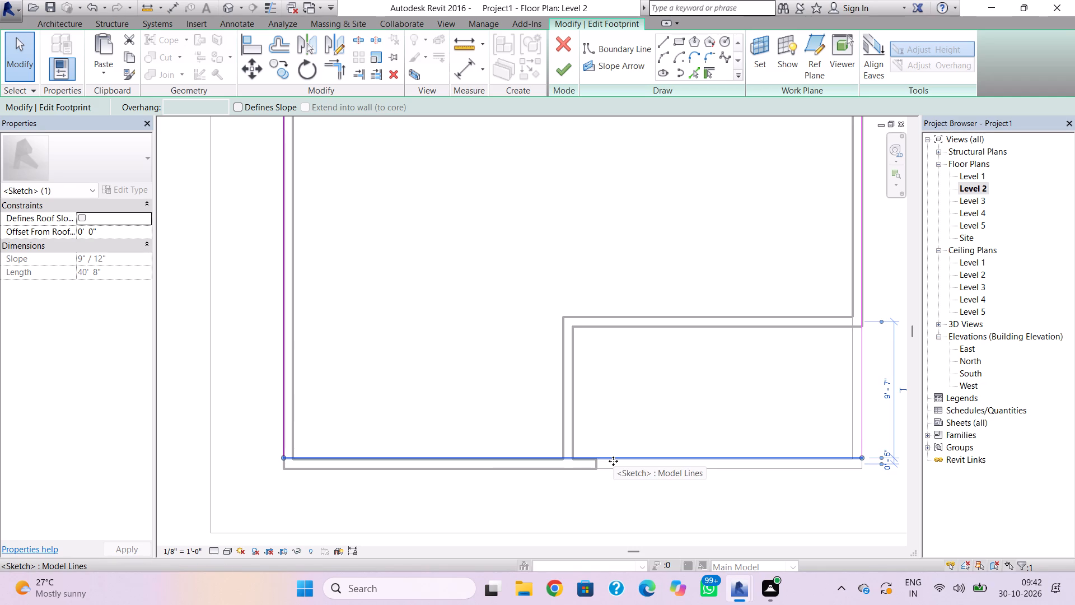
key(Delete)
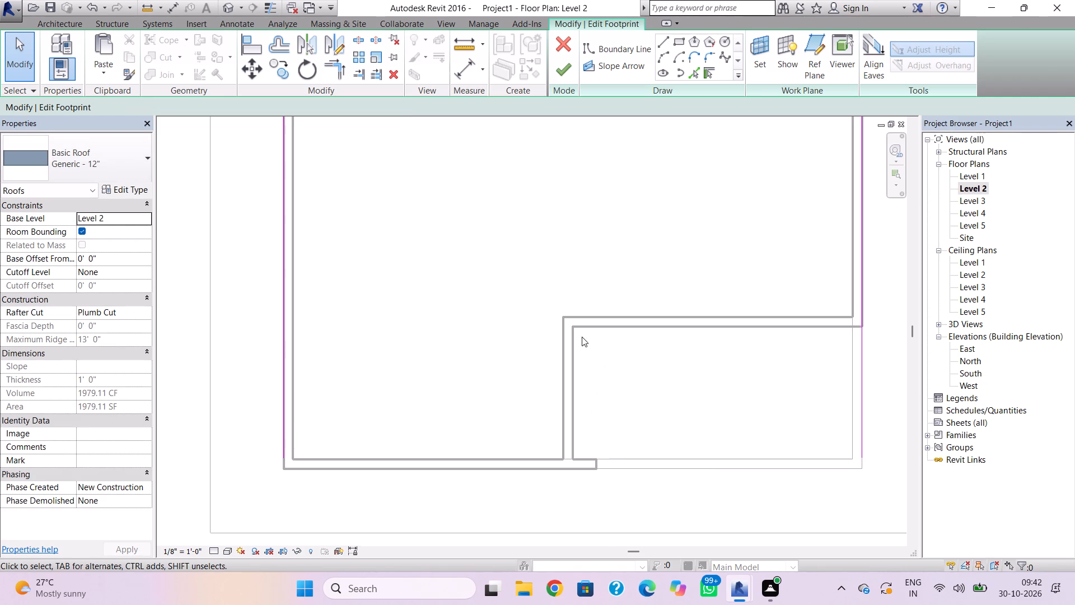
click(662, 39)
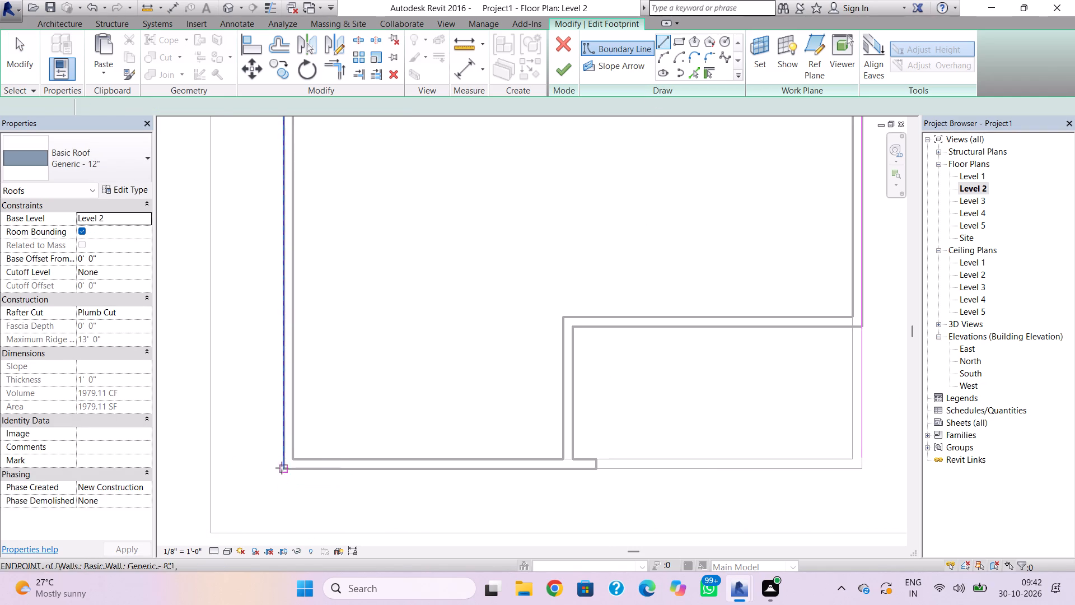
click(282, 456)
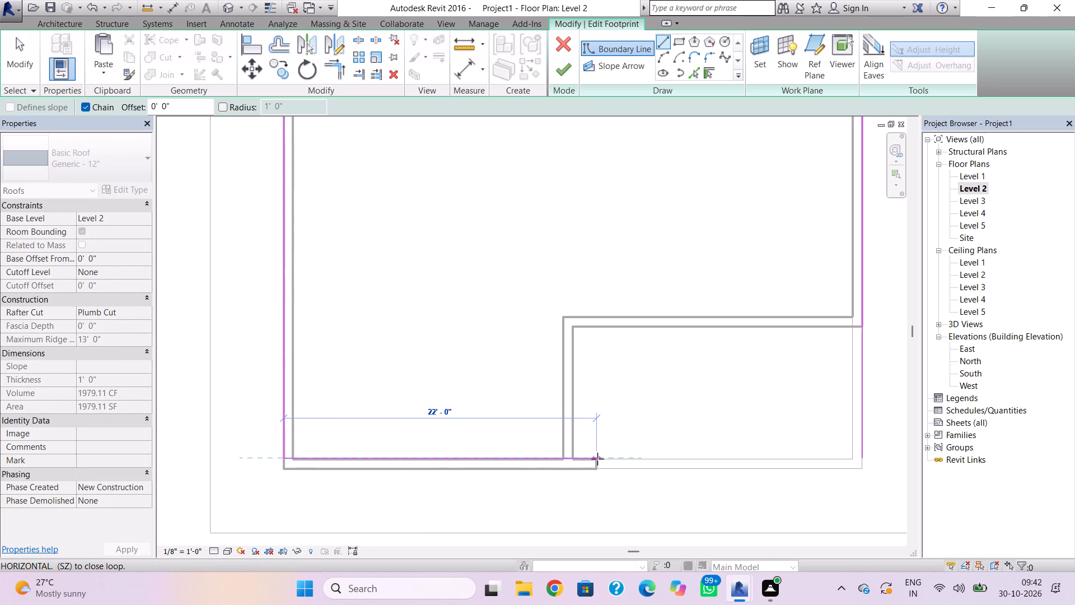
click(597, 459)
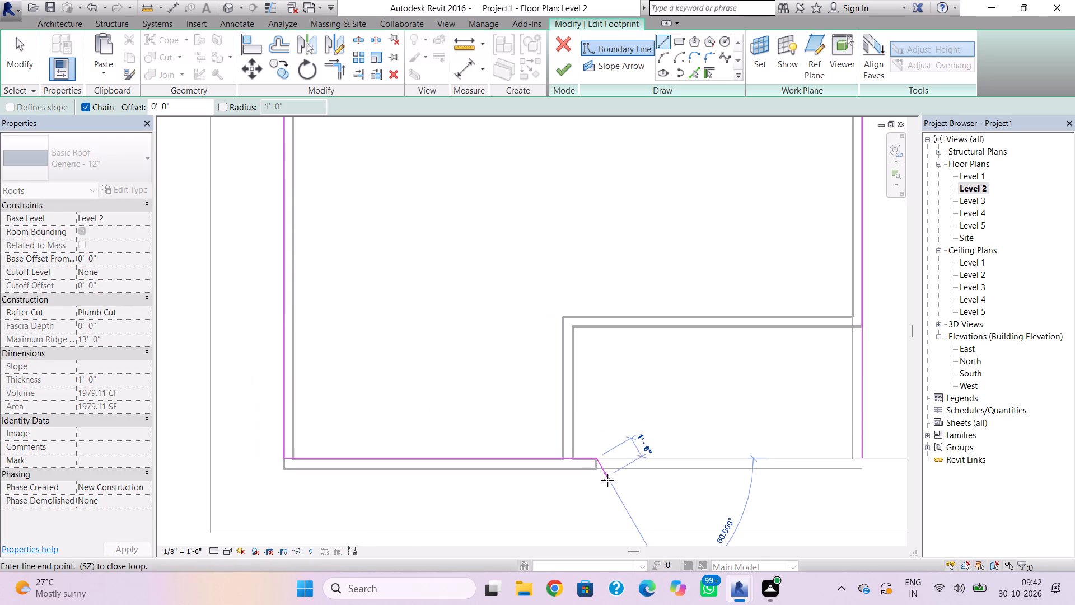
click(597, 469)
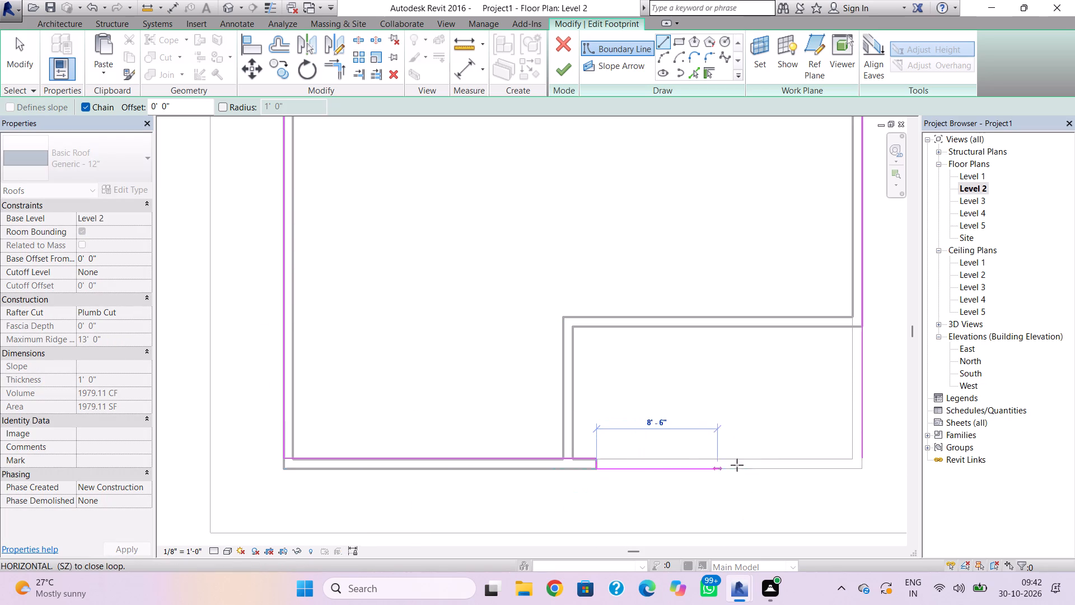
click(861, 465)
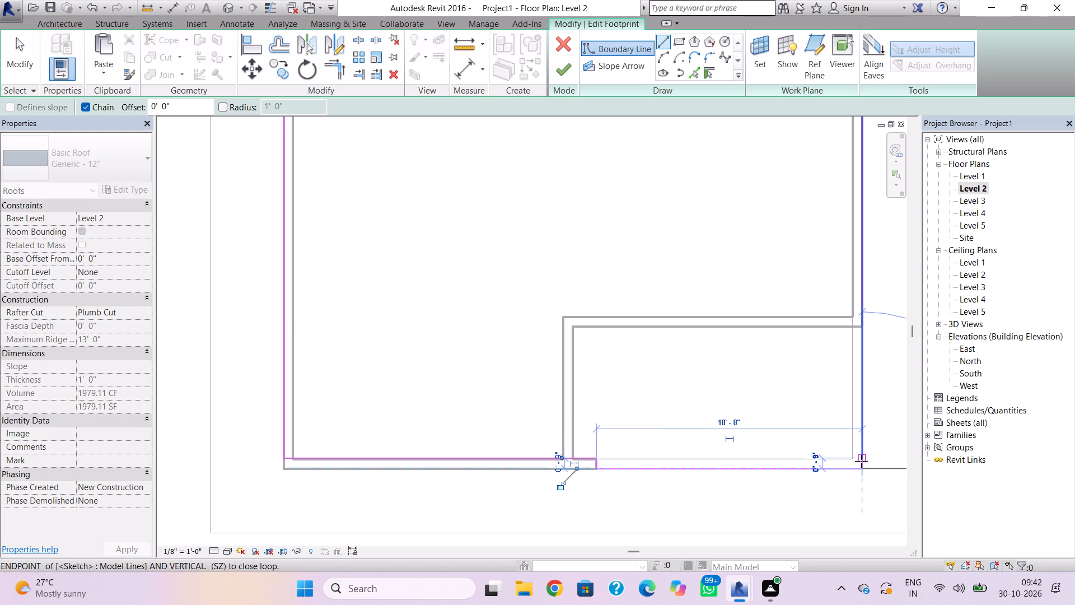
click(861, 461)
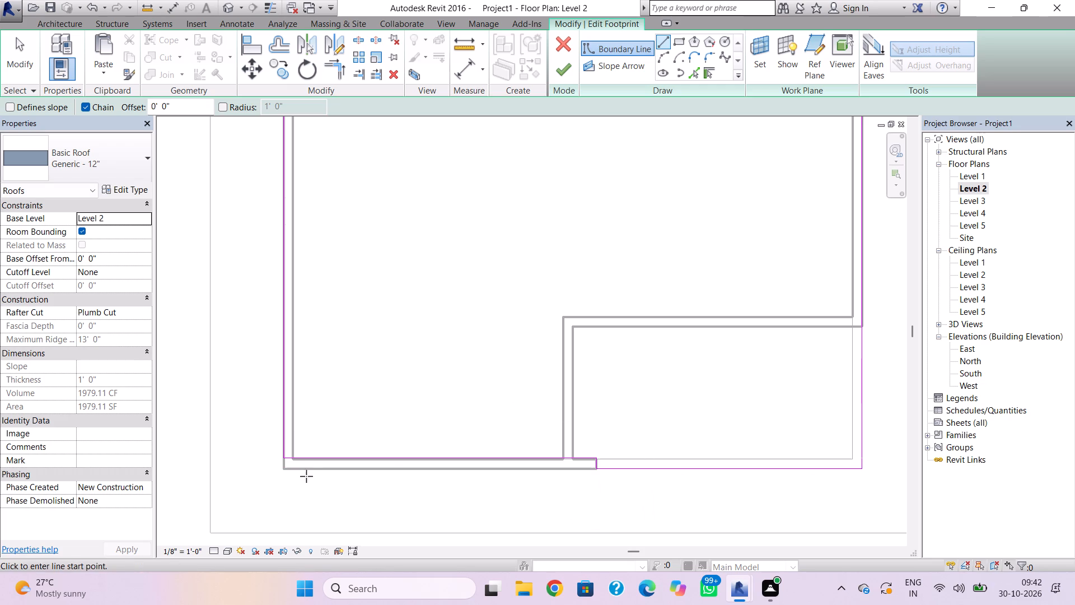
key(Escape)
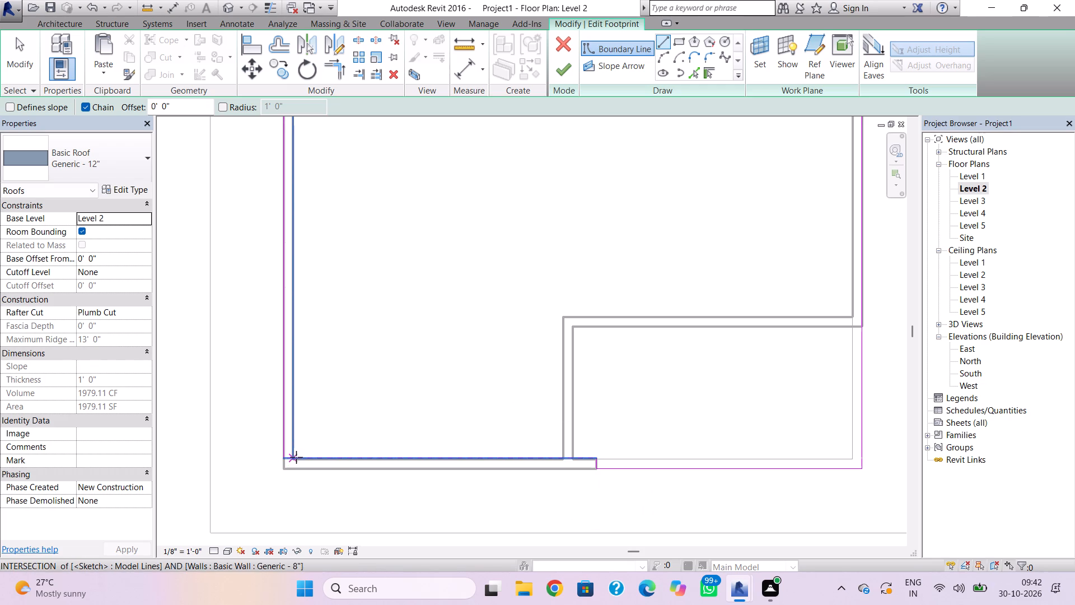
Draw a boundary line about 16' up the west wall's inner face from the south boundary, with a short return to the west boundary.
click(296, 457)
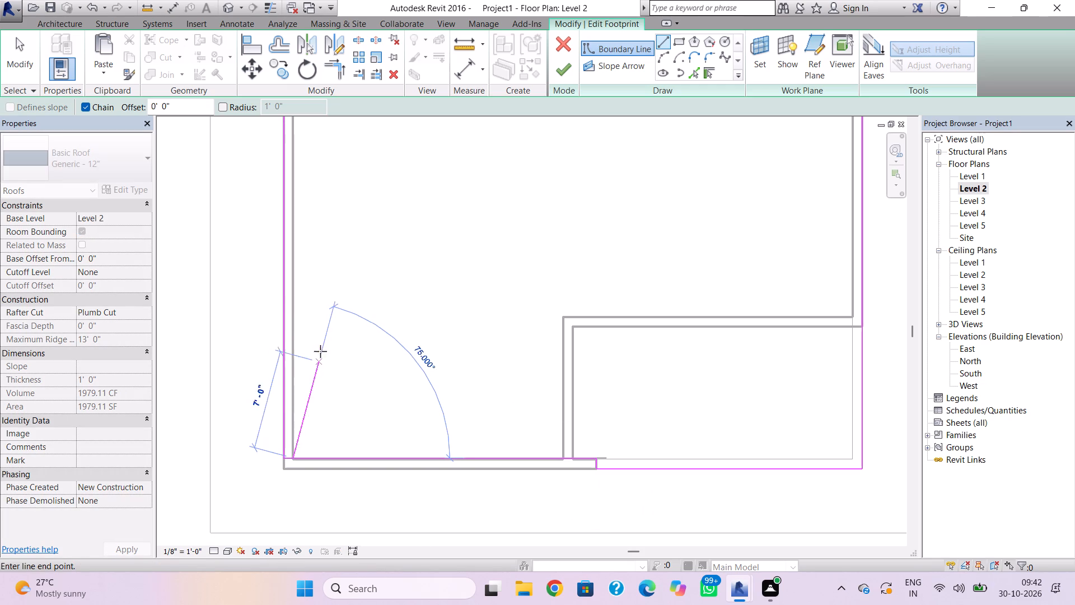
middle_drag(296, 273, 312, 529)
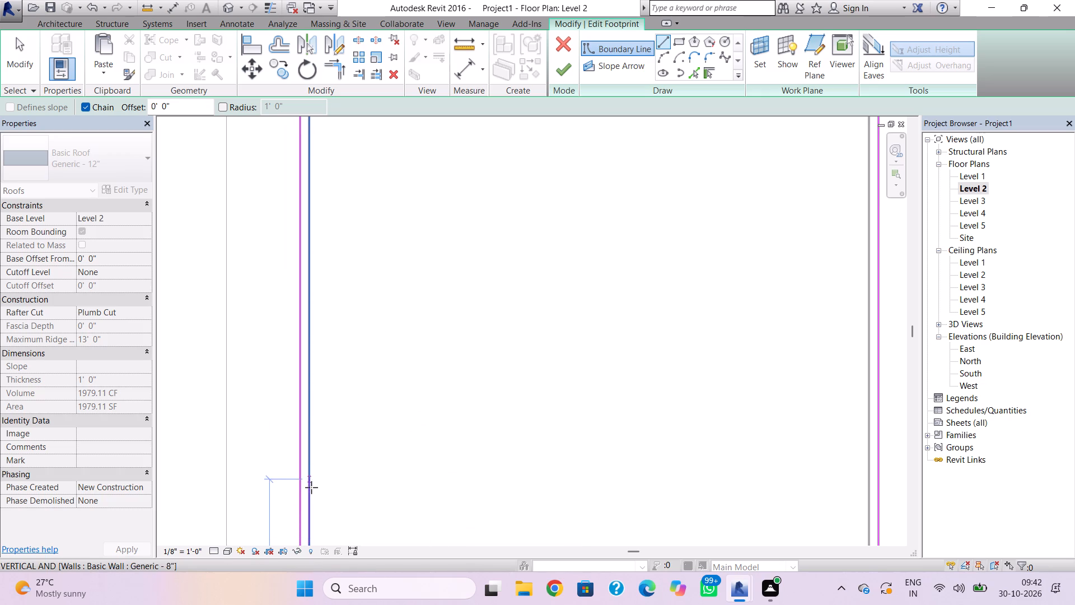
click(311, 489)
click(298, 487)
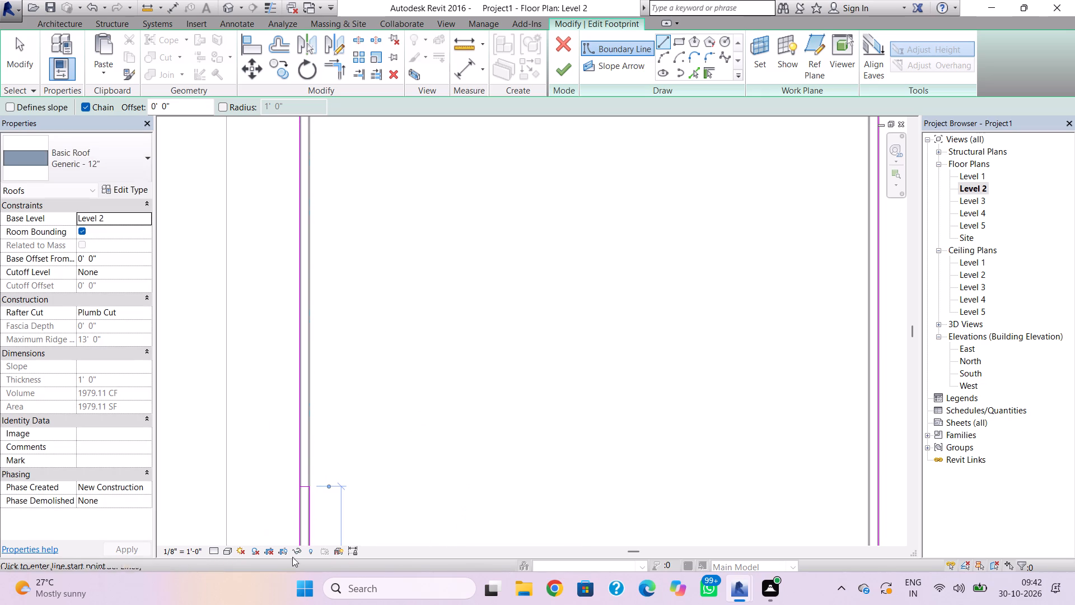
scroll(305, 509, down, 4)
middle_drag(307, 476, 320, 337)
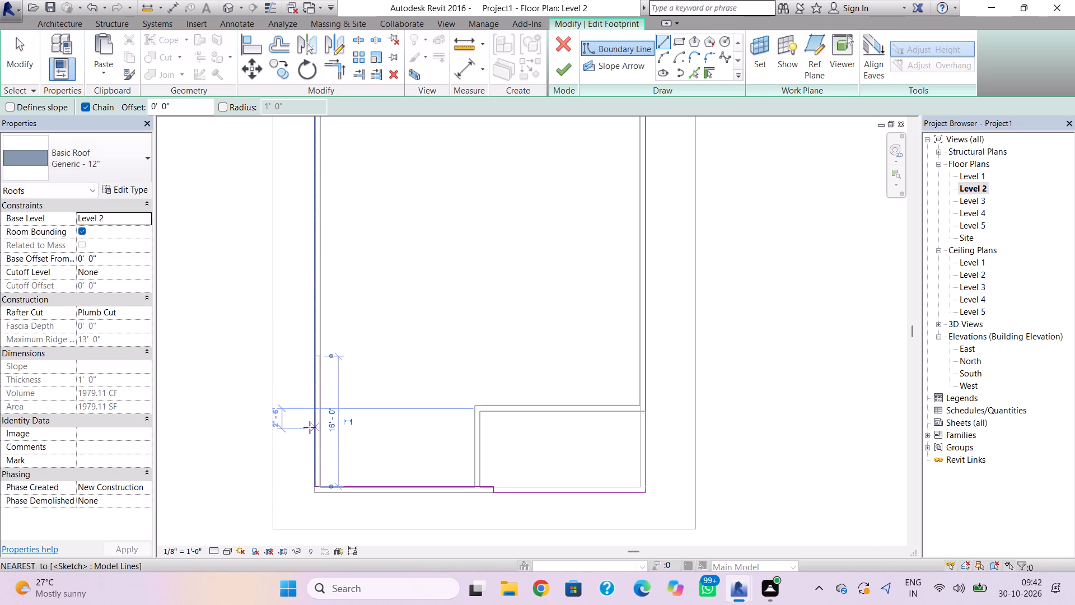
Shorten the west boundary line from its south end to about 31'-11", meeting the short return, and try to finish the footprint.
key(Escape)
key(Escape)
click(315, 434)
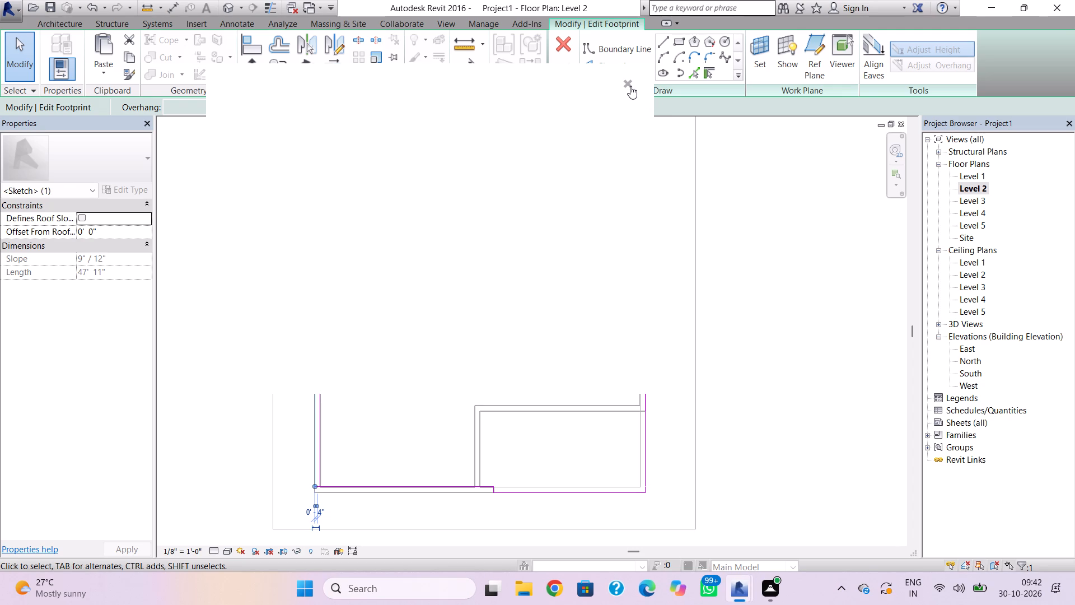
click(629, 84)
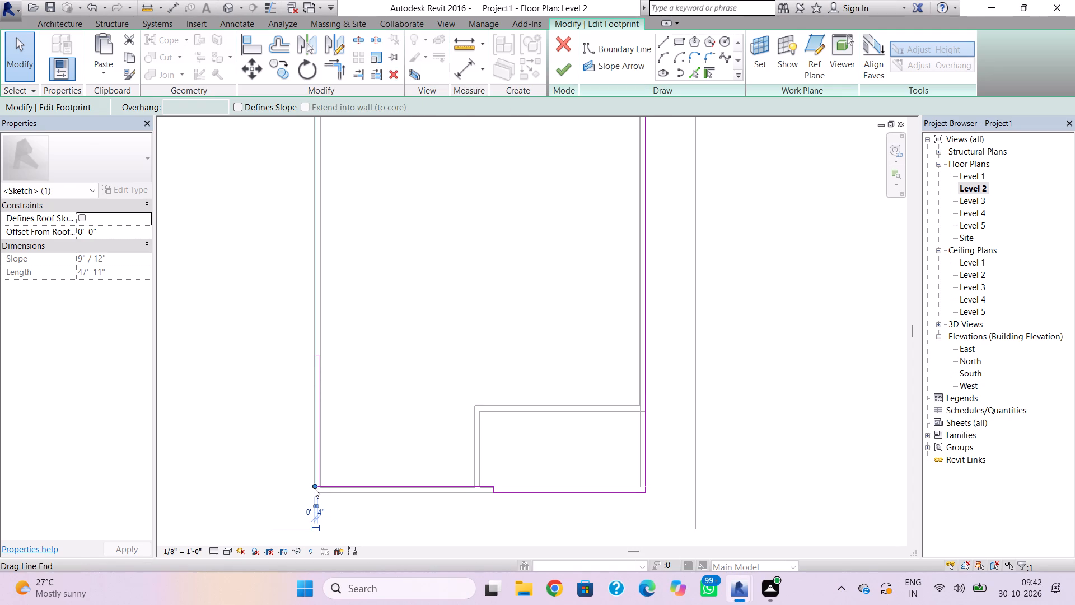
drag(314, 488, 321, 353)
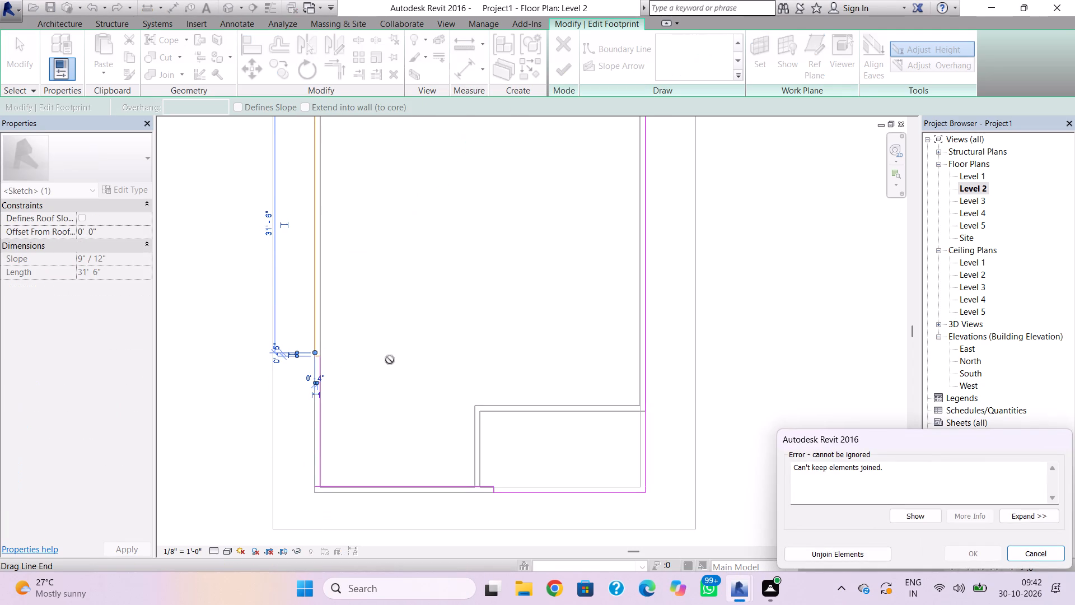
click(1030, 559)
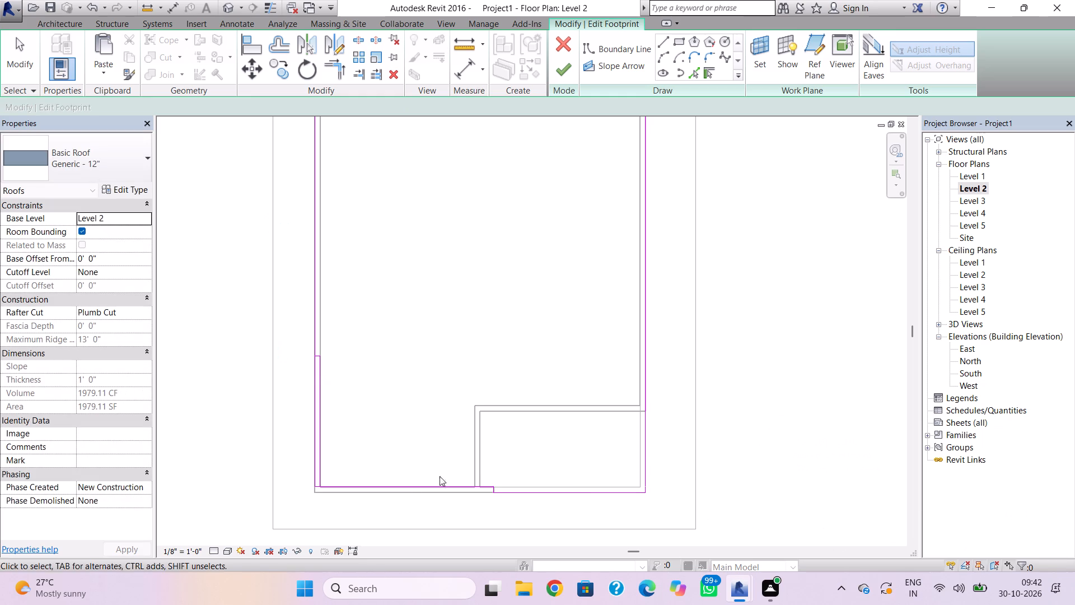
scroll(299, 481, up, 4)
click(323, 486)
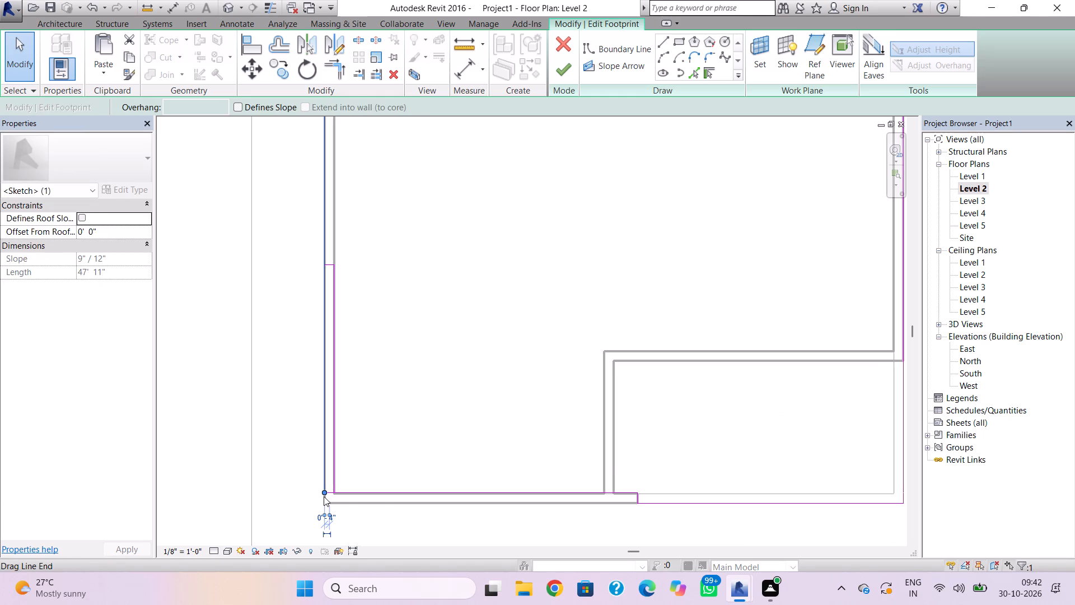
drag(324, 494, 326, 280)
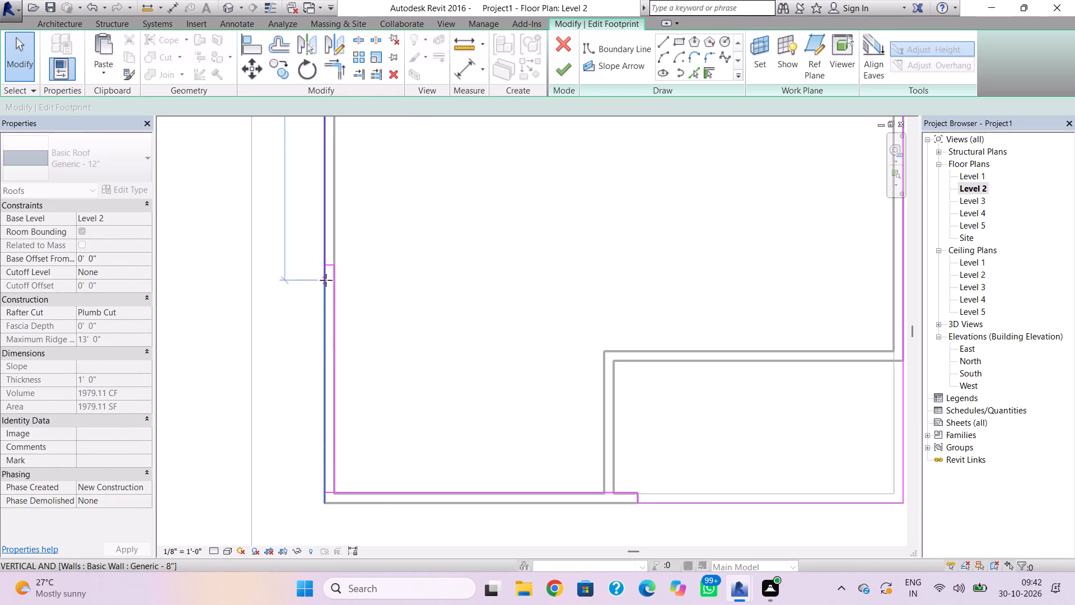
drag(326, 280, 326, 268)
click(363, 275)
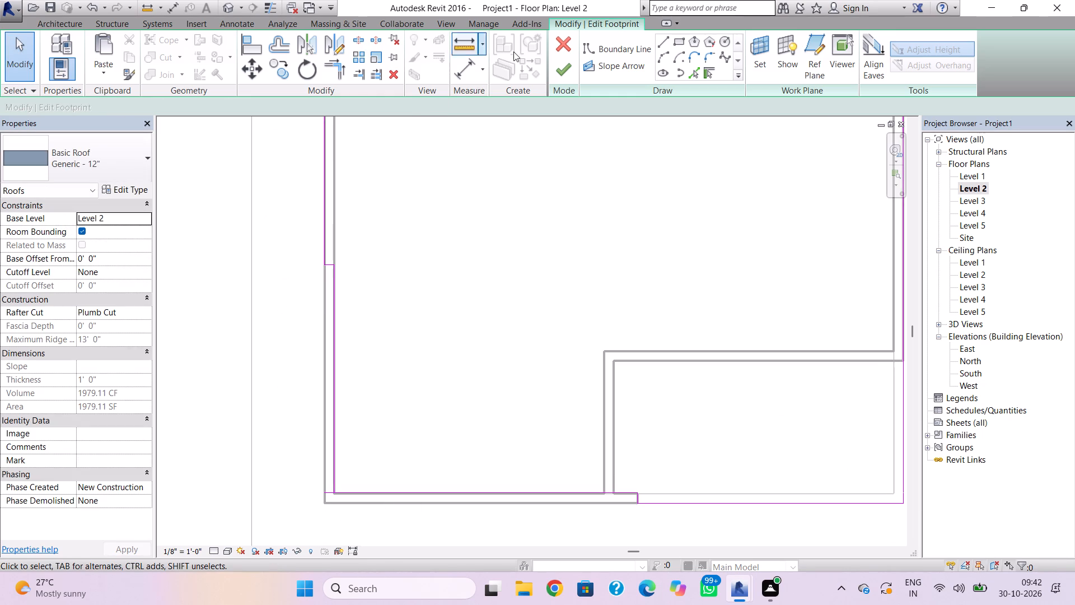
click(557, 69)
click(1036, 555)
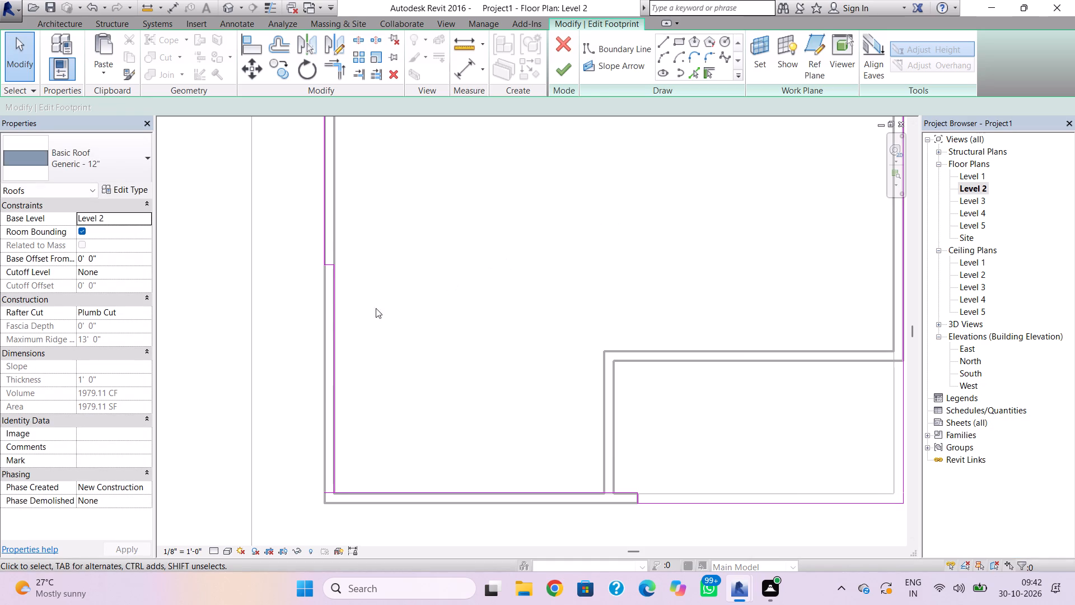
Delete the 16' boundary line on the west wall's inner face, its short return and the remaining west boundary line.
click(337, 313)
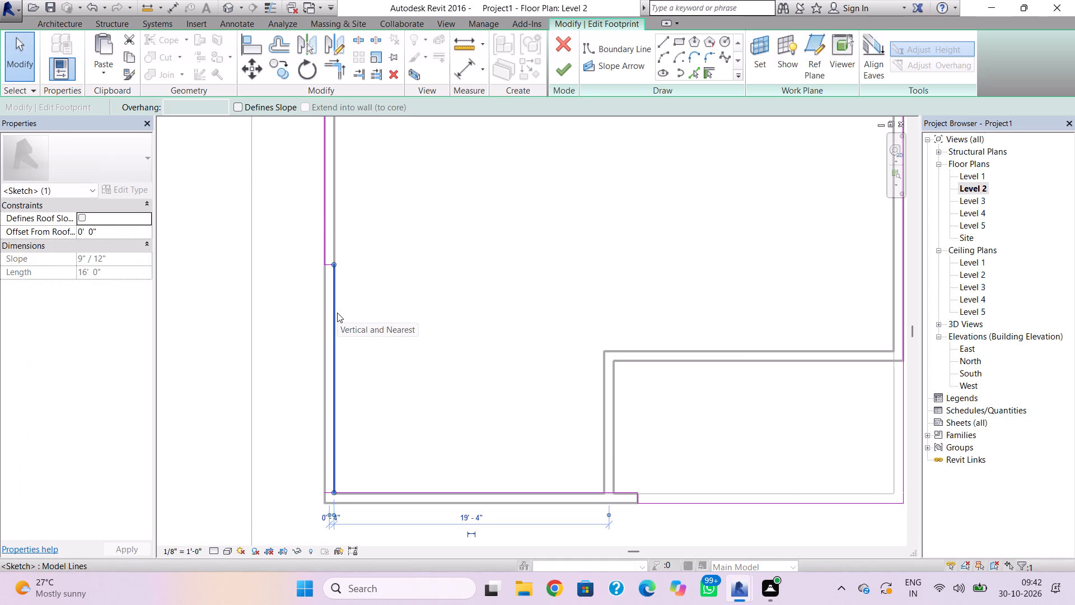
key(Delete)
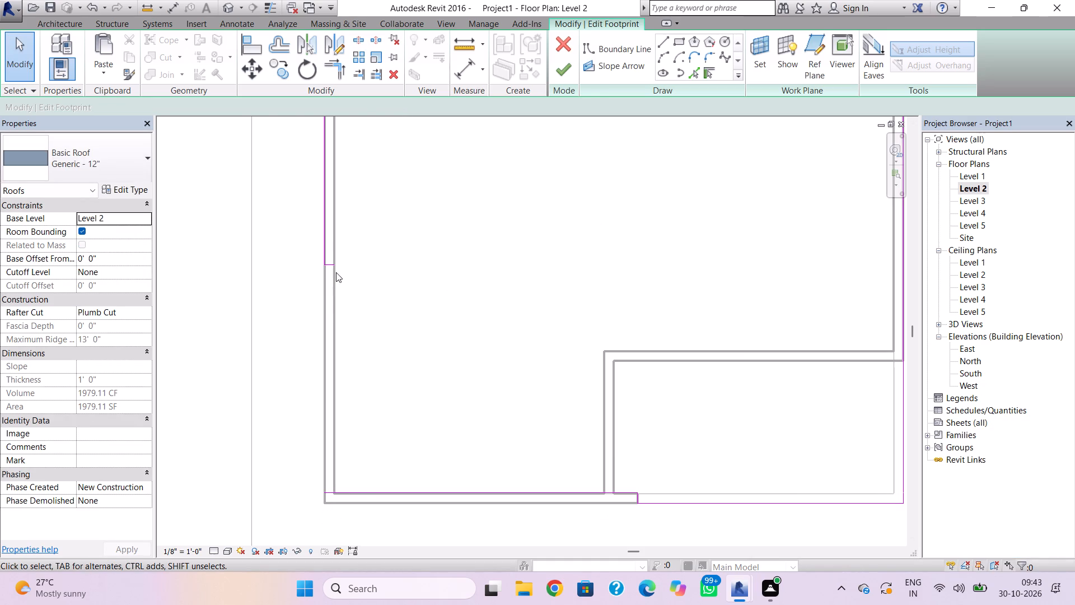
click(333, 266)
key(Delete)
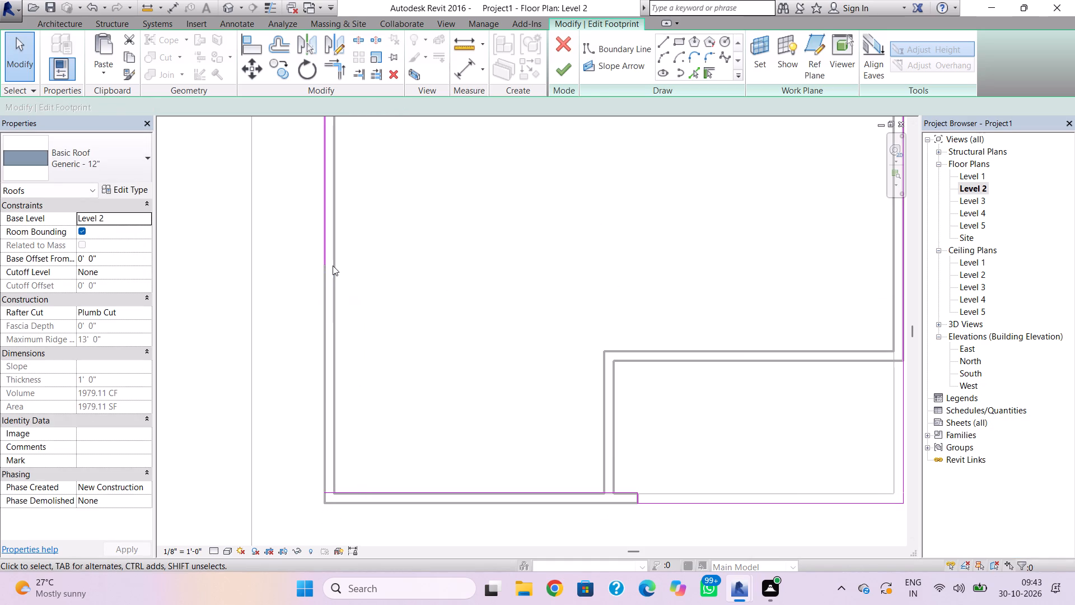
click(324, 254)
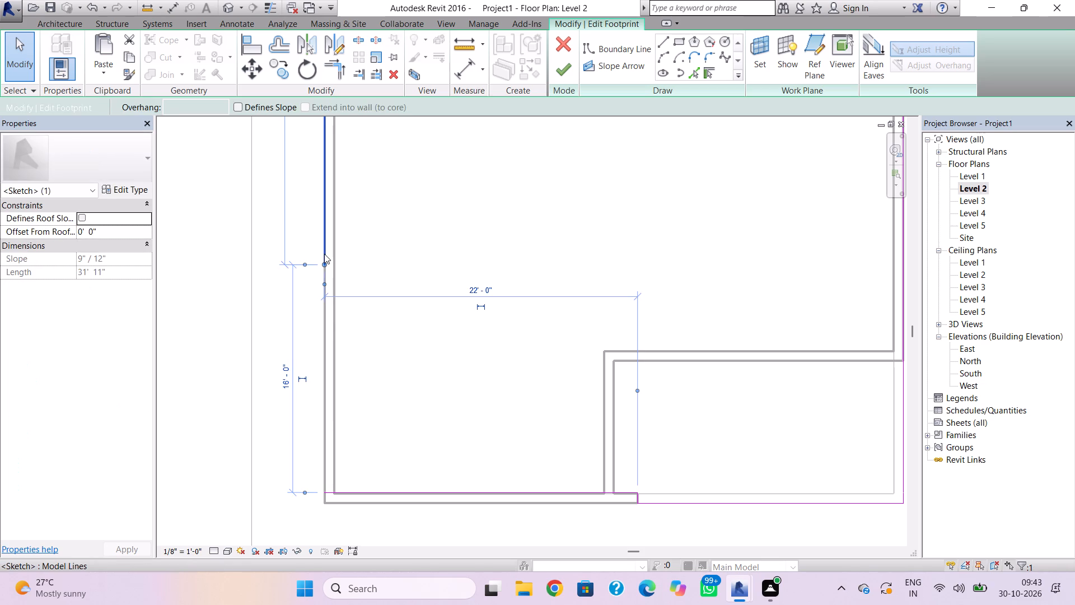
key(Delete)
Shorten the 22' south boundary line from its west end to about 21'-6", stopping near the west wall's inner face.
scroll(329, 266, down, 3)
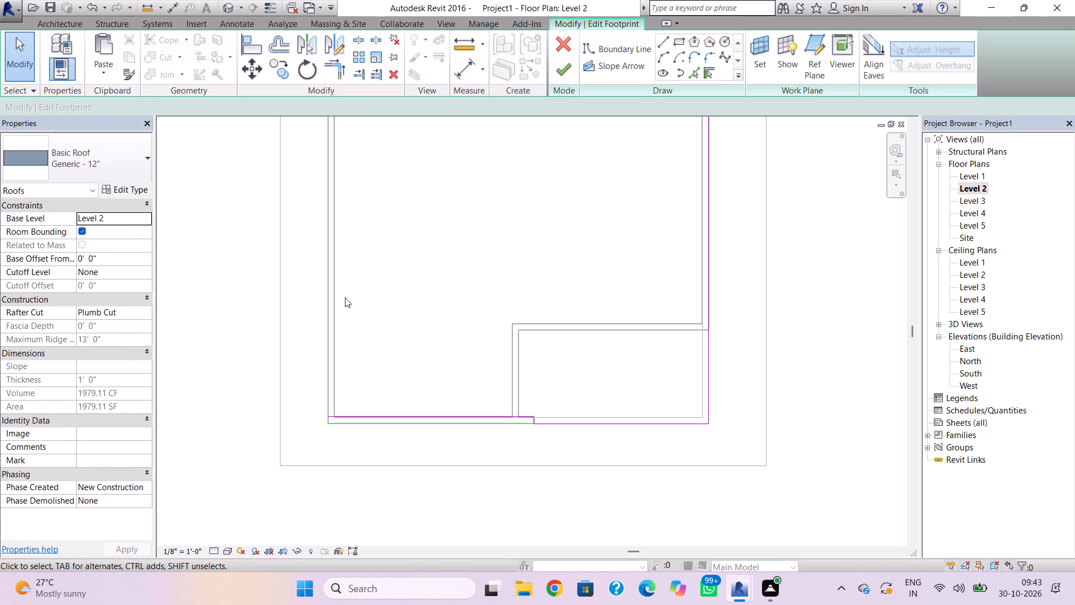
click(338, 415)
scroll(334, 419, up, 3)
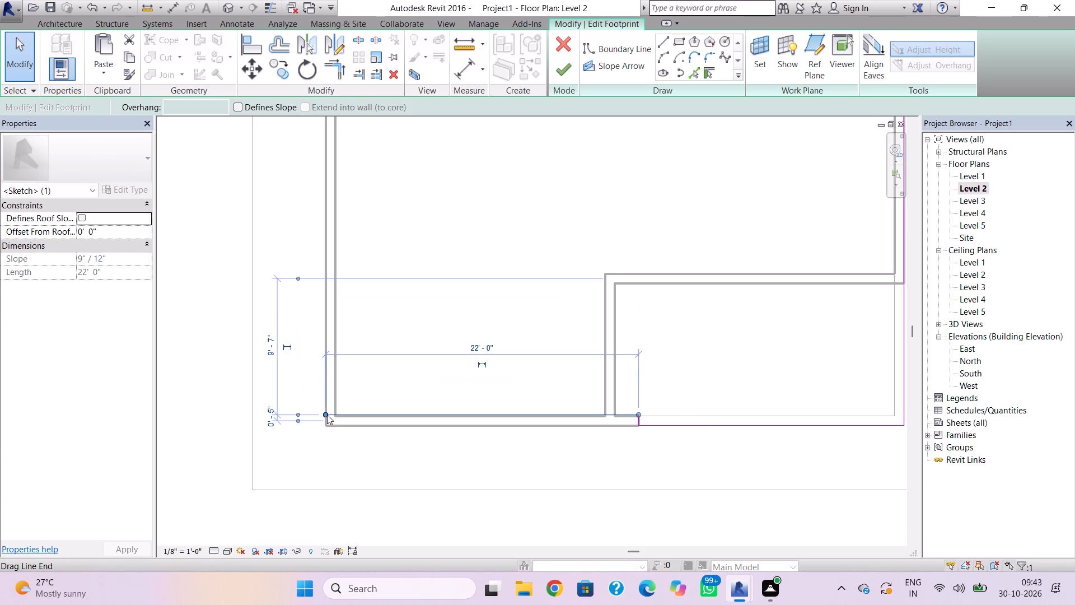
drag(326, 414, 334, 414)
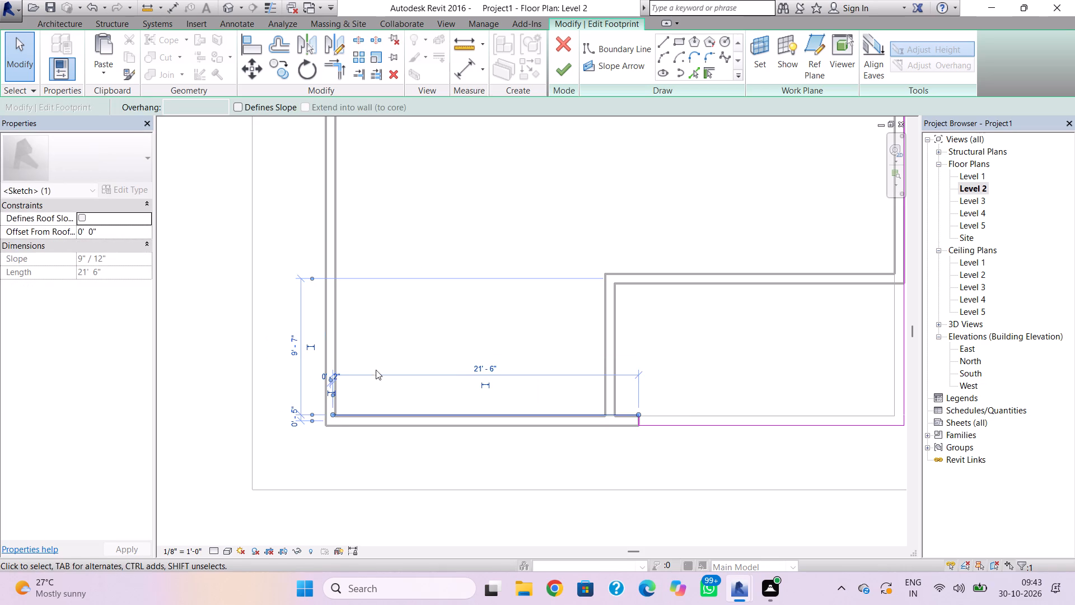
click(393, 312)
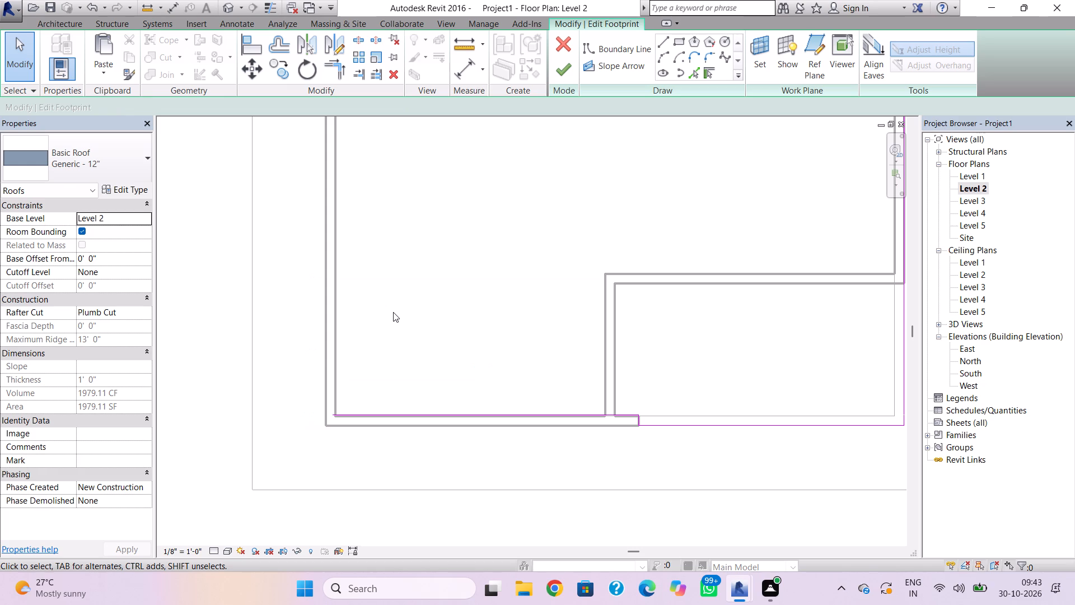
Draw a new west boundary line about 47'-11" long on the west wall's inner face, from the north boundary to the south boundary.
scroll(362, 369, down, 2)
middle_drag(371, 384, 399, 459)
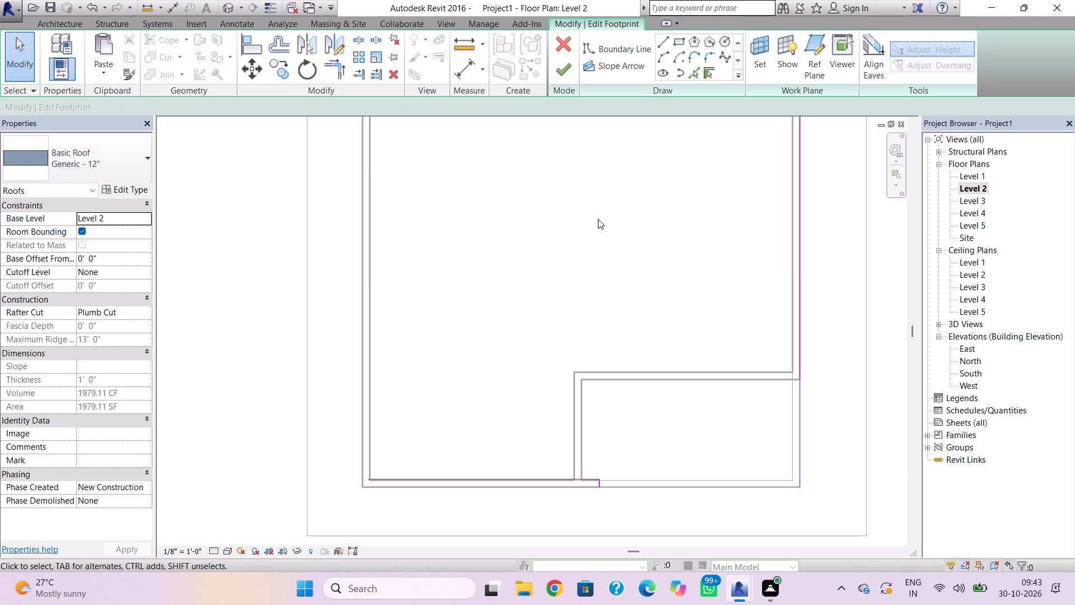
click(665, 38)
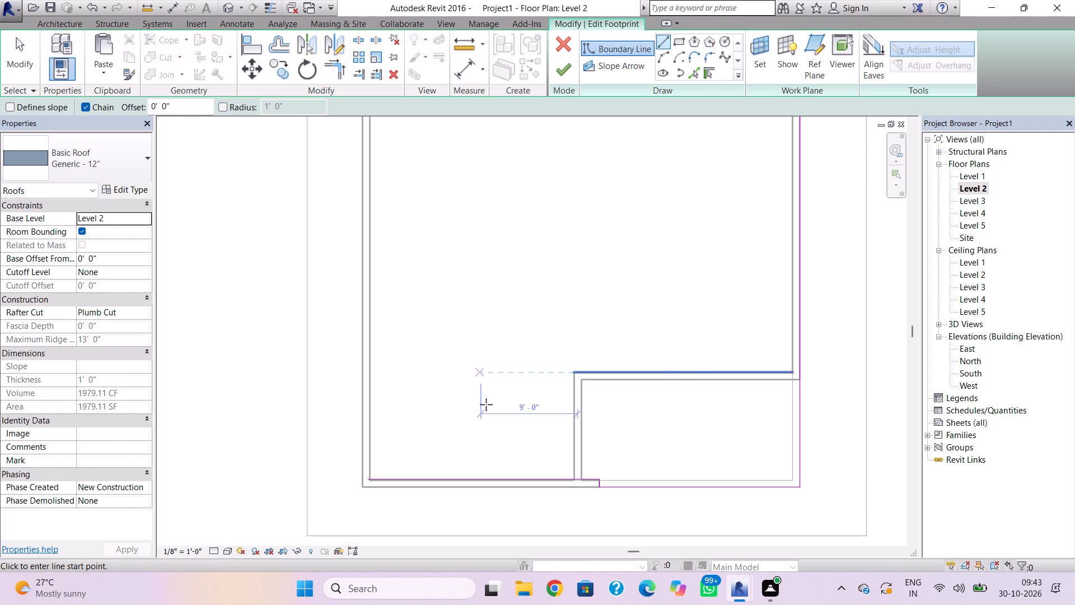
middle_drag(485, 399, 487, 408)
scroll(482, 373, down, 2)
middle_drag(482, 373, 504, 426)
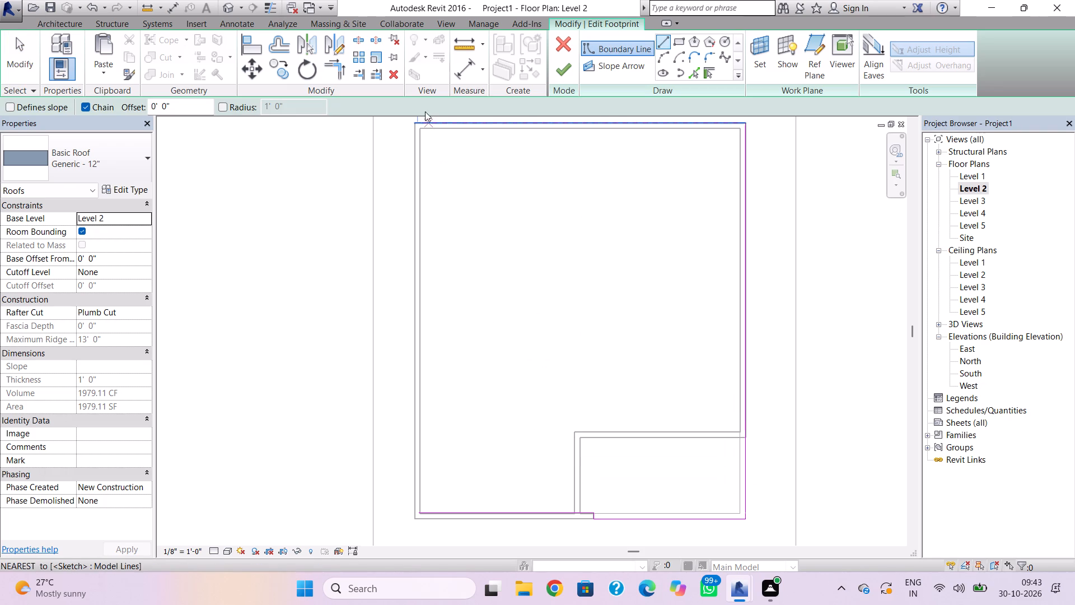
scroll(423, 125, up, 7)
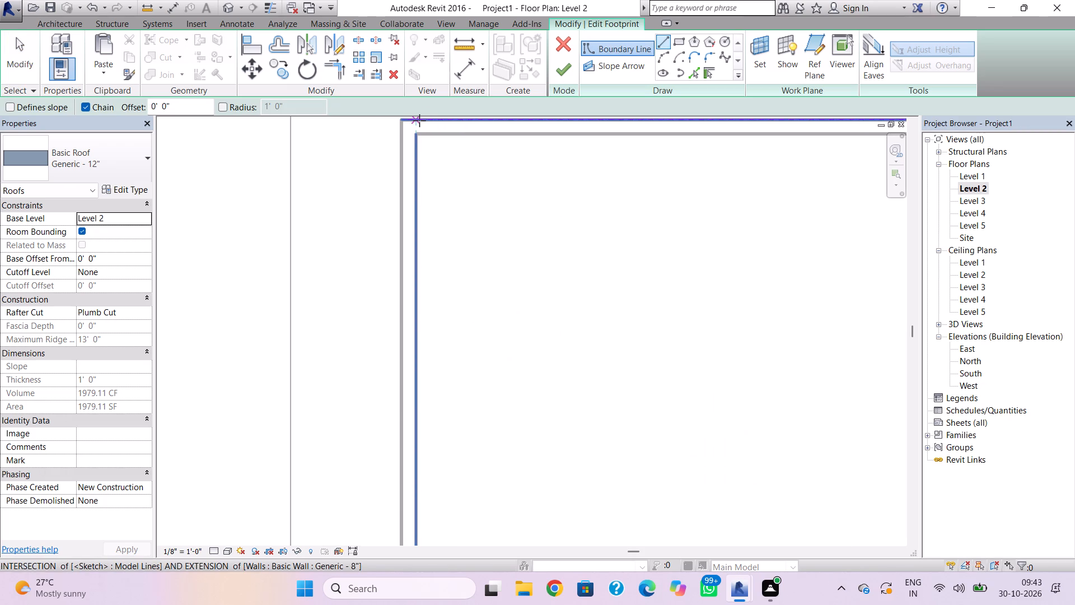
click(421, 120)
scroll(422, 398, down, 3)
middle_drag(422, 393, 407, 250)
scroll(406, 430, down, 1)
middle_drag(406, 430, 404, 241)
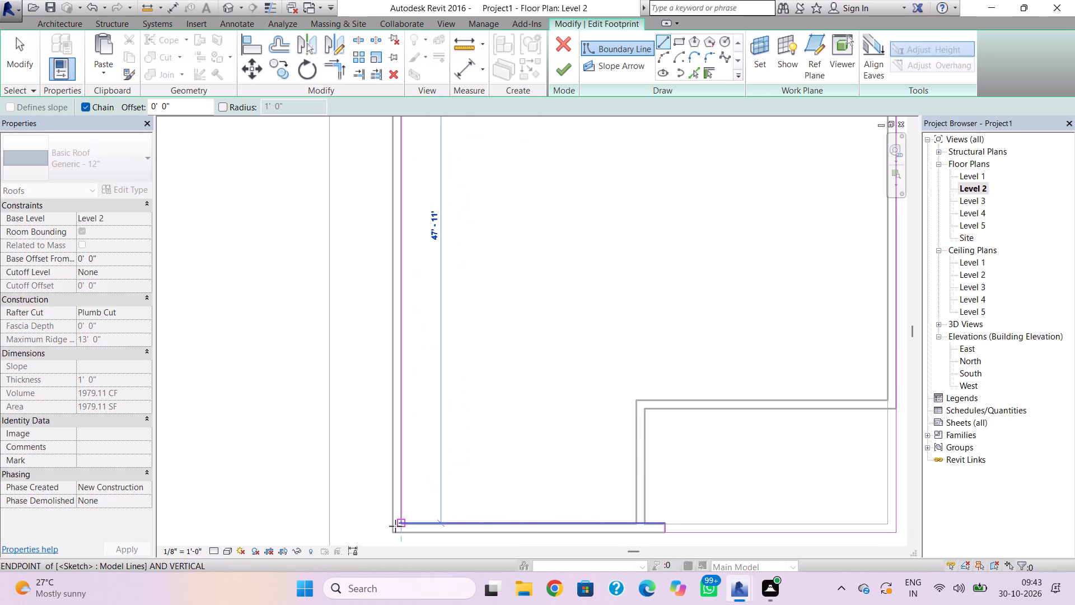
click(395, 526)
scroll(451, 449, down, 3)
scroll(451, 449, up, 1)
middle_drag(455, 454, 476, 518)
key(Escape)
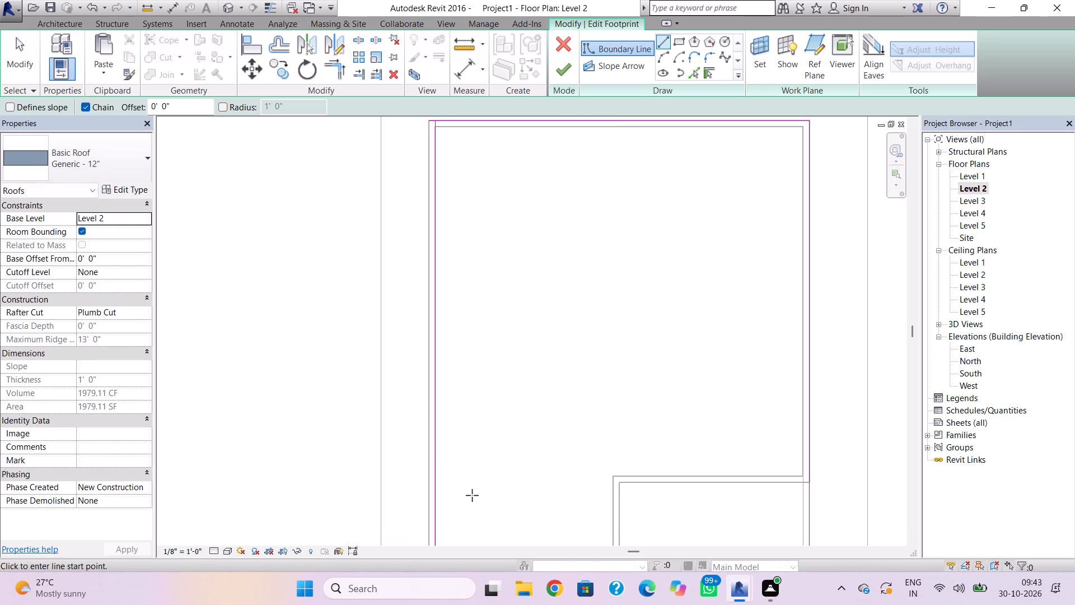
scroll(448, 269, down, 1)
middle_drag(448, 269, 488, 441)
key(Escape)
Pull the north boundary line's west end back to the new west boundary line and finish the Level 2 roof footprint.
scroll(480, 306, up, 3)
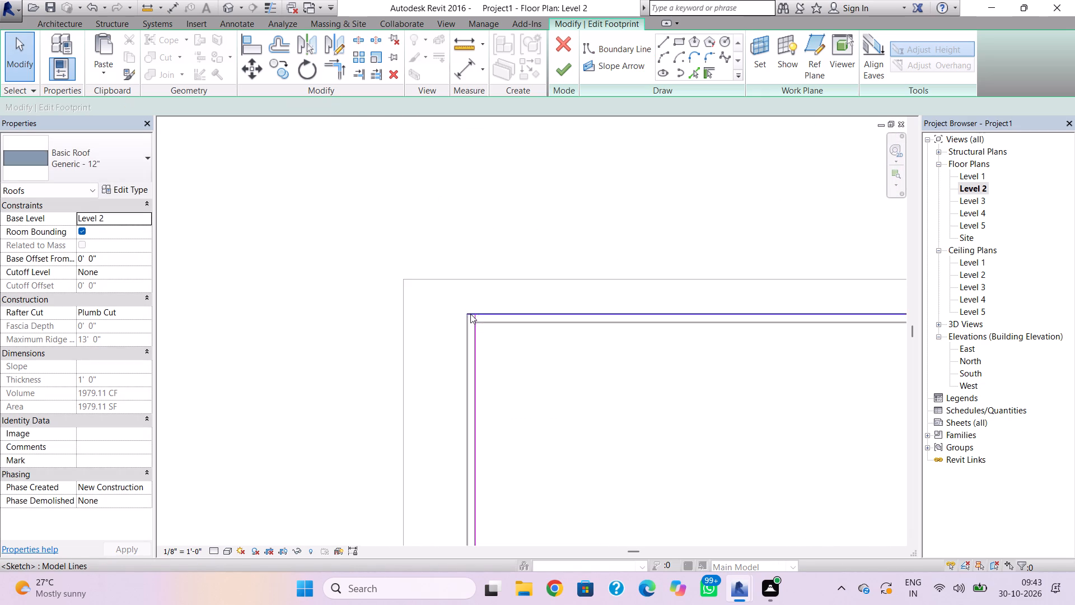
scroll(469, 315, up, 8)
click(469, 315)
drag(463, 309, 493, 313)
click(532, 264)
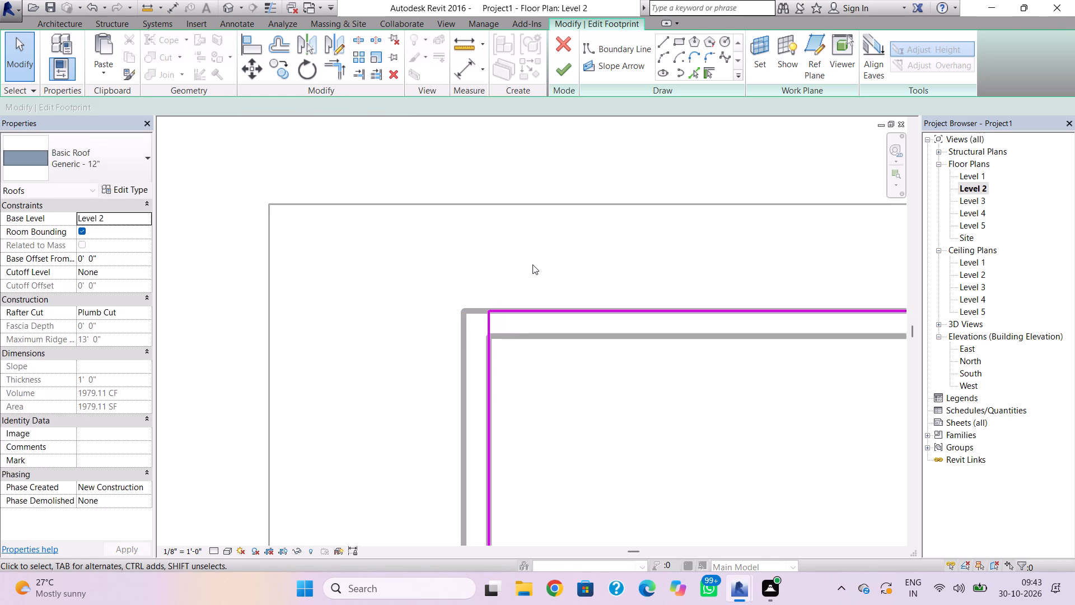
click(574, 72)
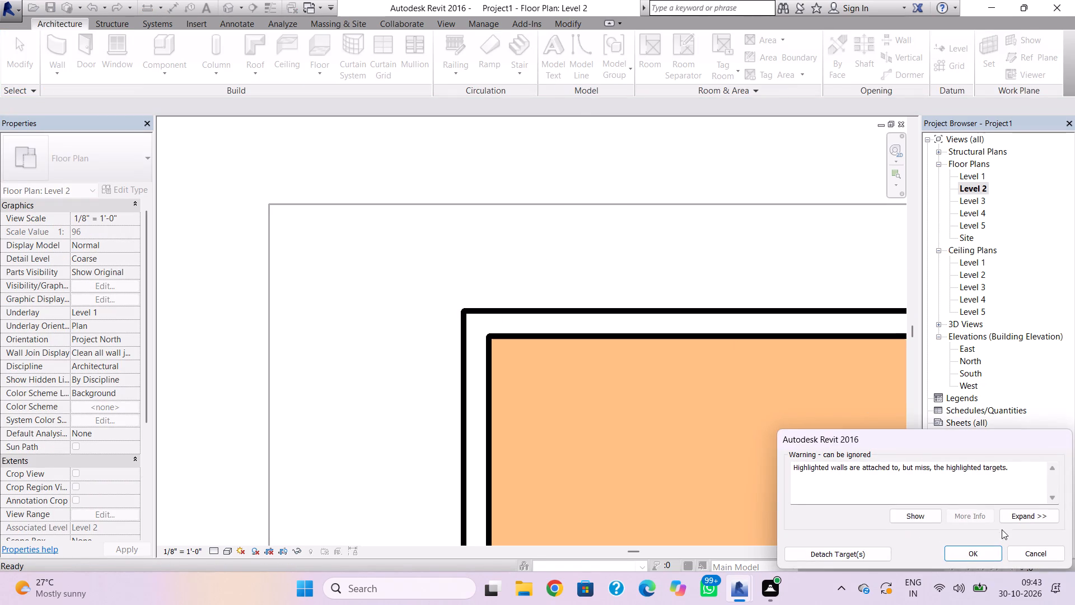
click(970, 555)
Open the default 3D view to check the building with the edited Level 2 roof.
click(225, 2)
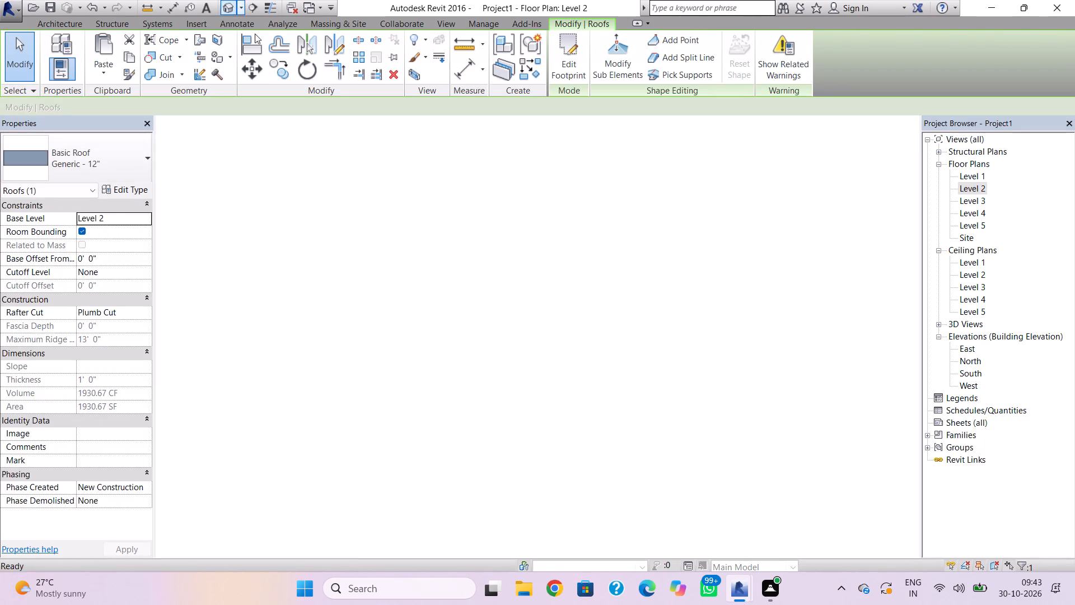
scroll(615, 260, down, 2)
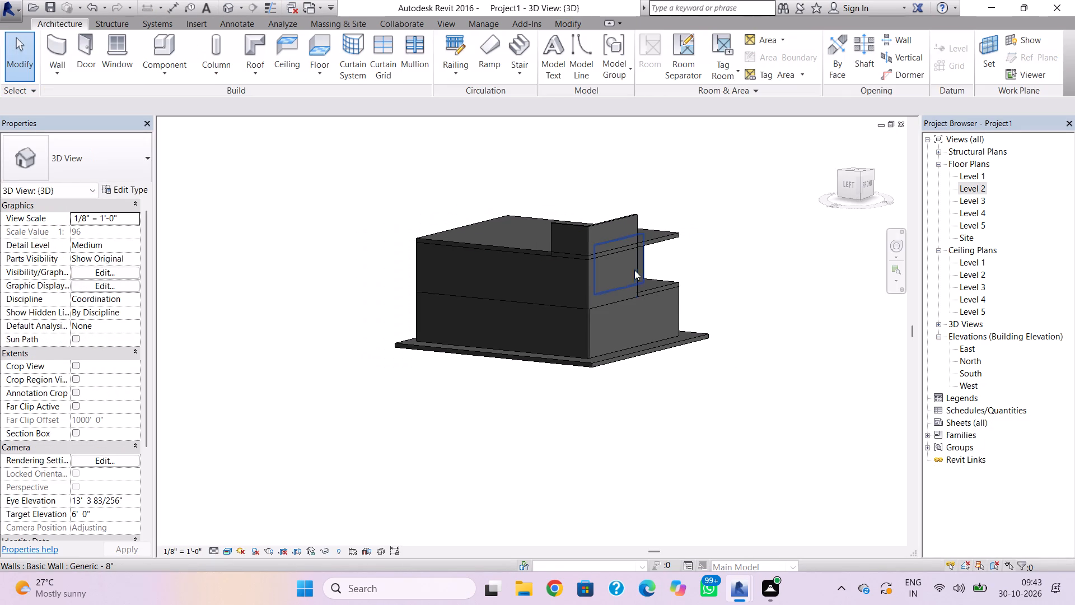
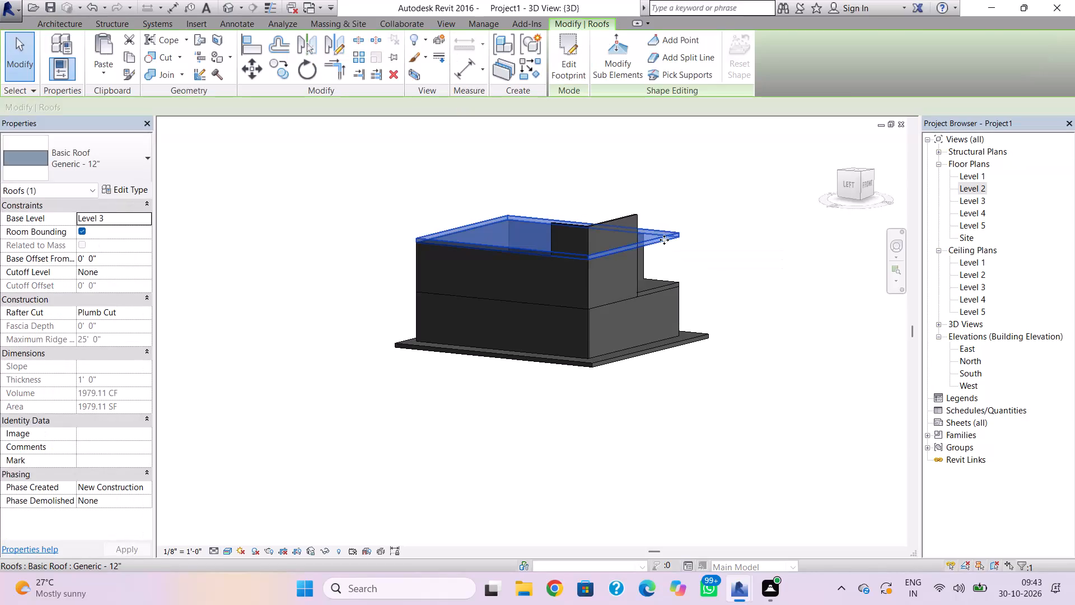
Delete the existing Level 3 roof.
key(Delete)
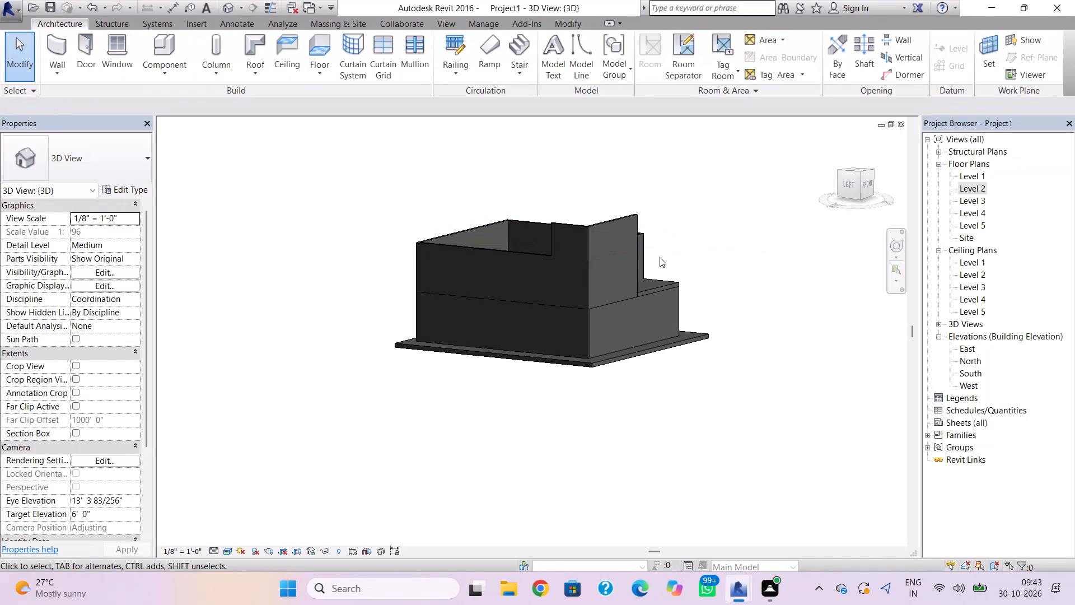
Copy the reshaped Level 2 roof and paste it aligned to Level 3.
click(671, 277)
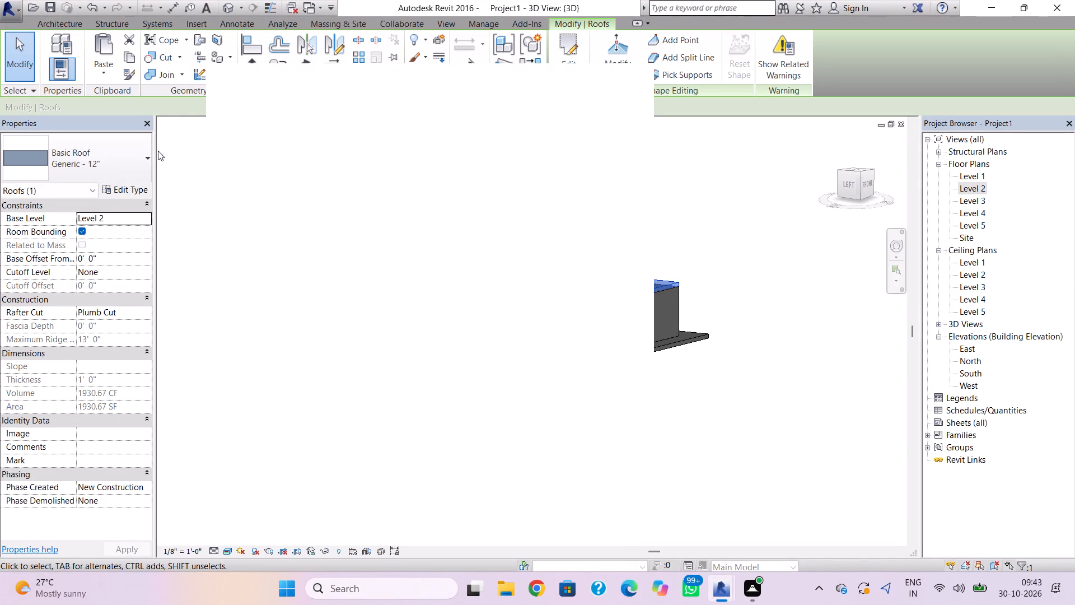
click(128, 56)
click(107, 72)
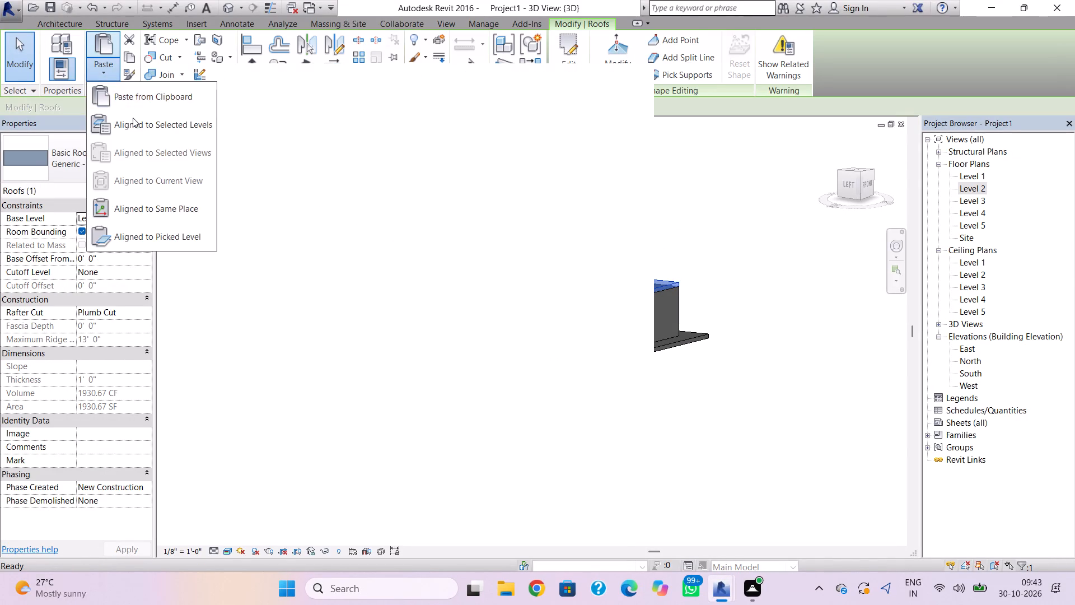
click(133, 118)
click(630, 86)
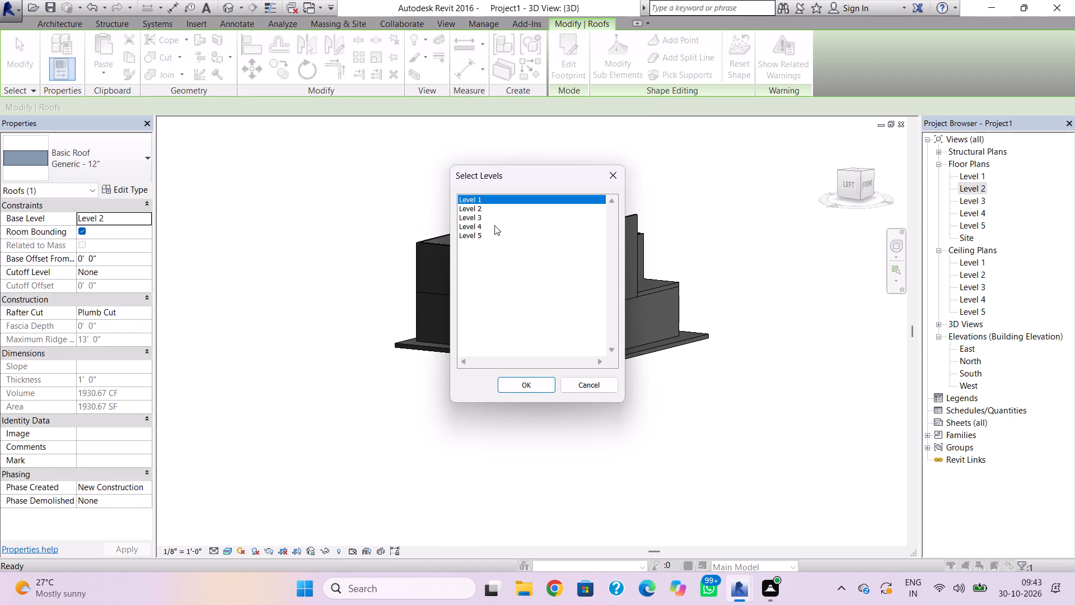
click(490, 217)
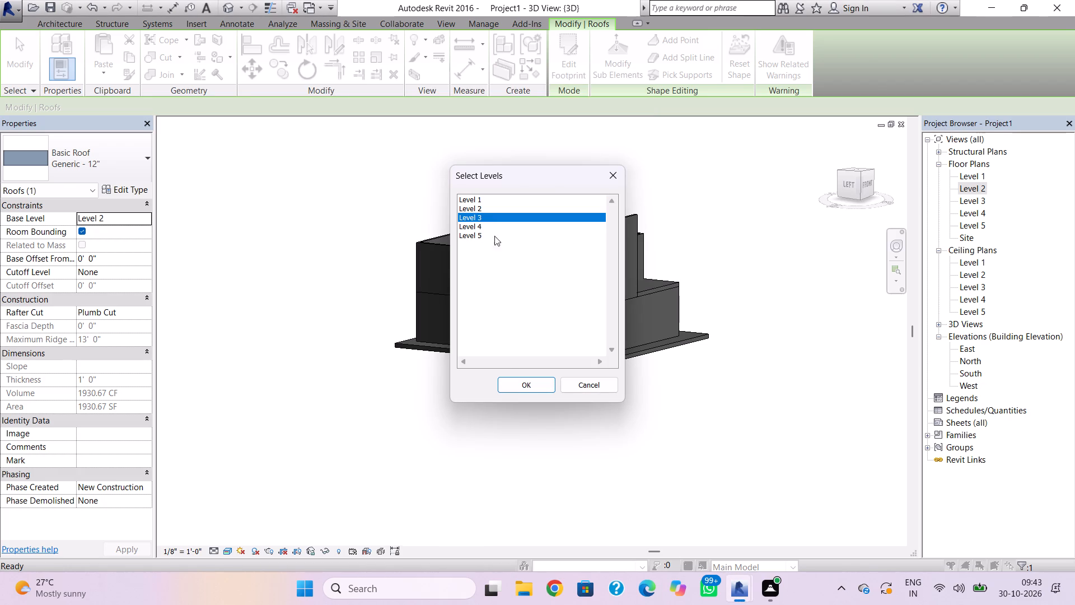
click(518, 382)
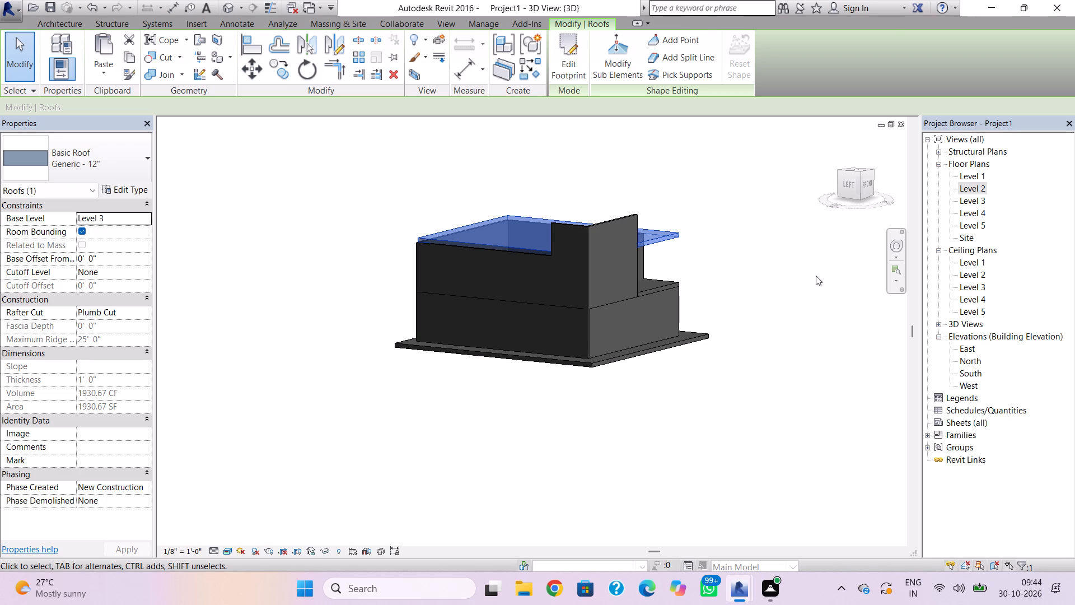
key(Escape)
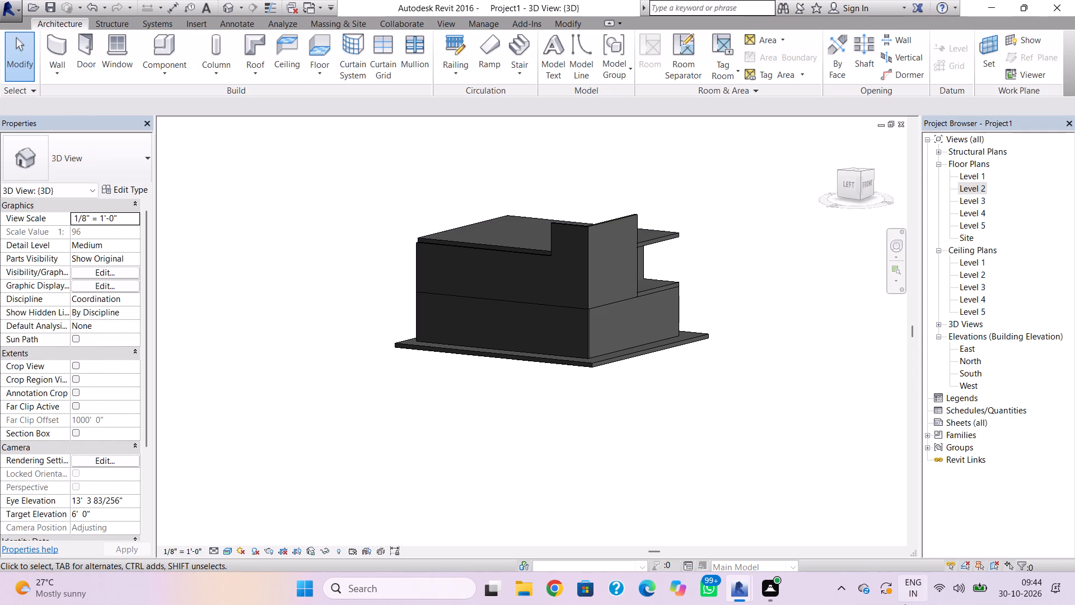
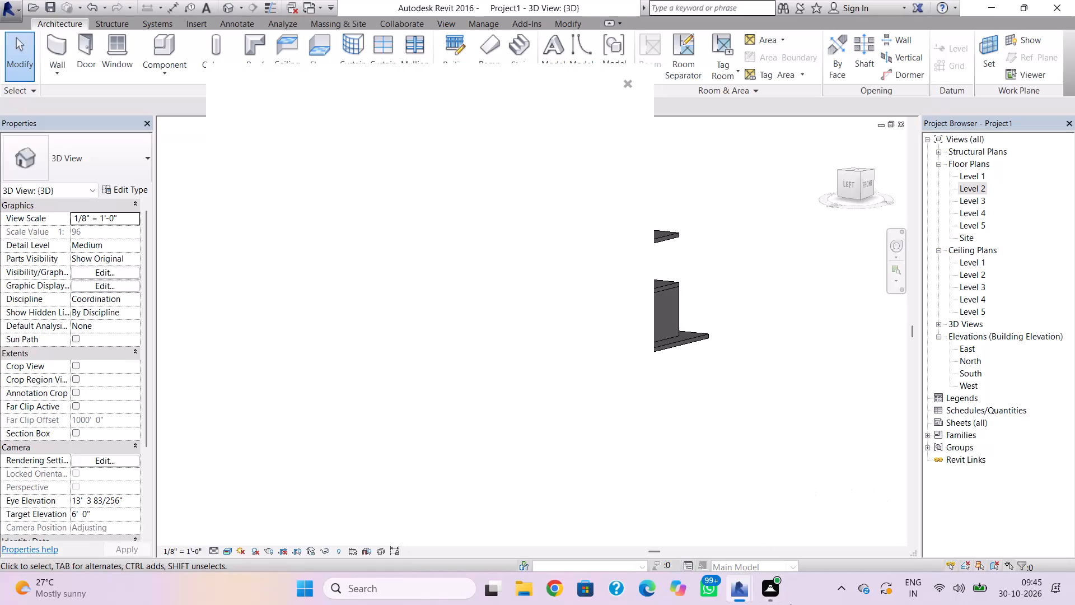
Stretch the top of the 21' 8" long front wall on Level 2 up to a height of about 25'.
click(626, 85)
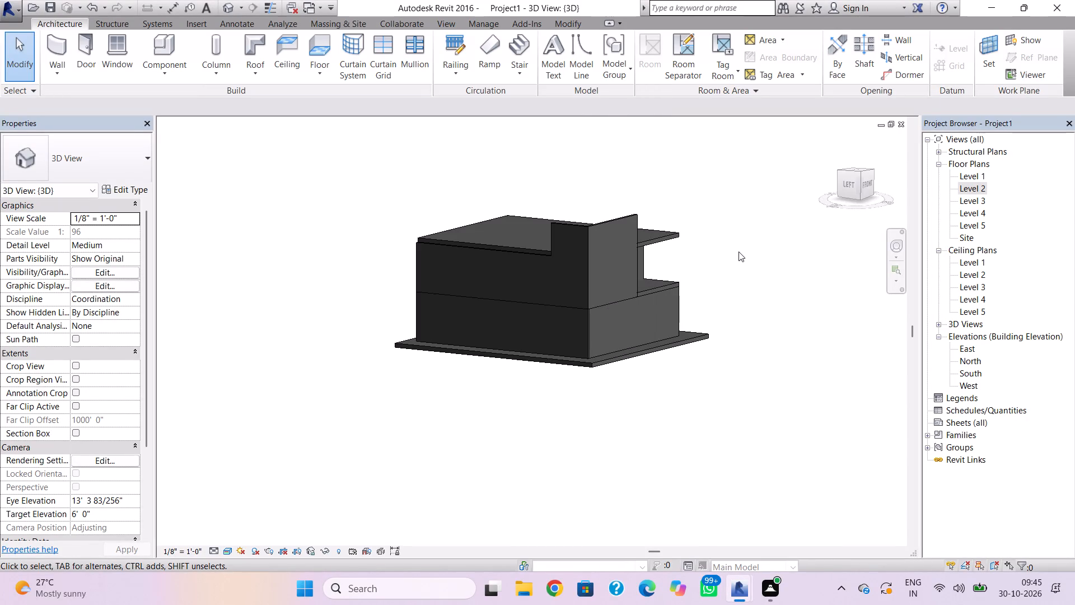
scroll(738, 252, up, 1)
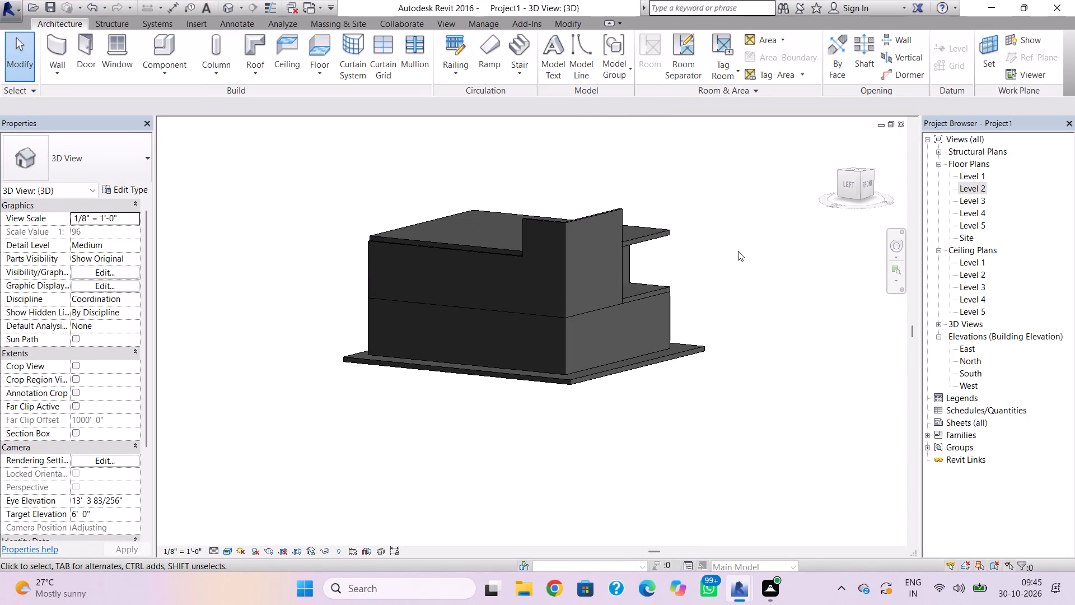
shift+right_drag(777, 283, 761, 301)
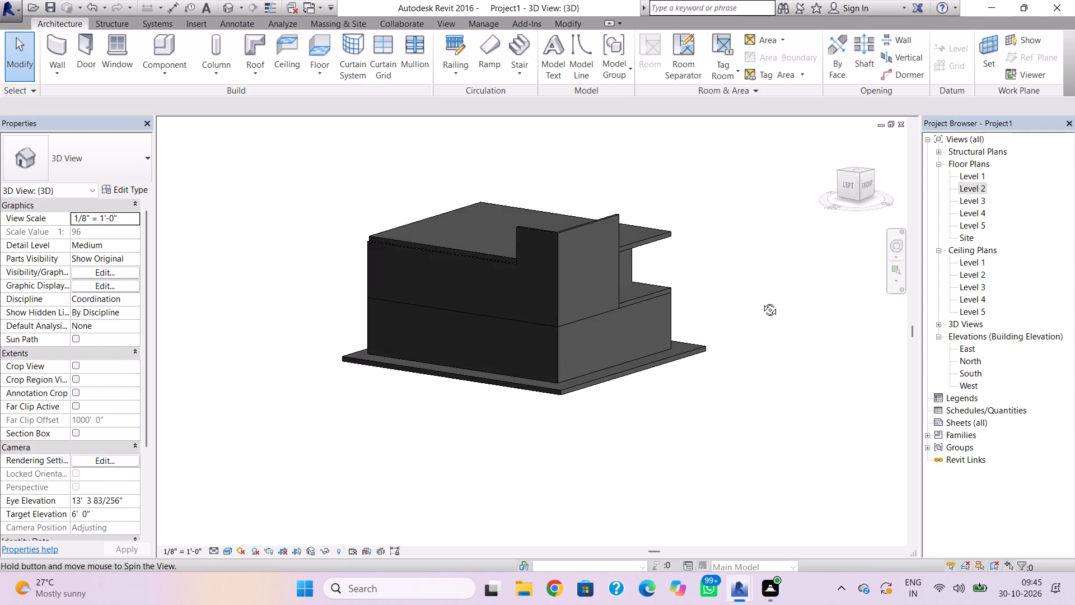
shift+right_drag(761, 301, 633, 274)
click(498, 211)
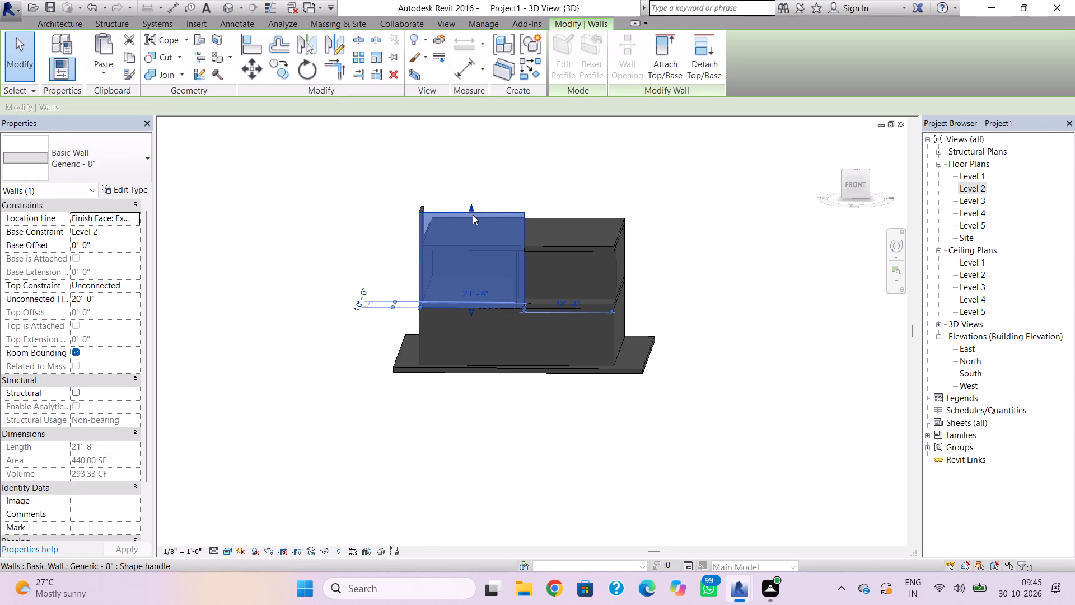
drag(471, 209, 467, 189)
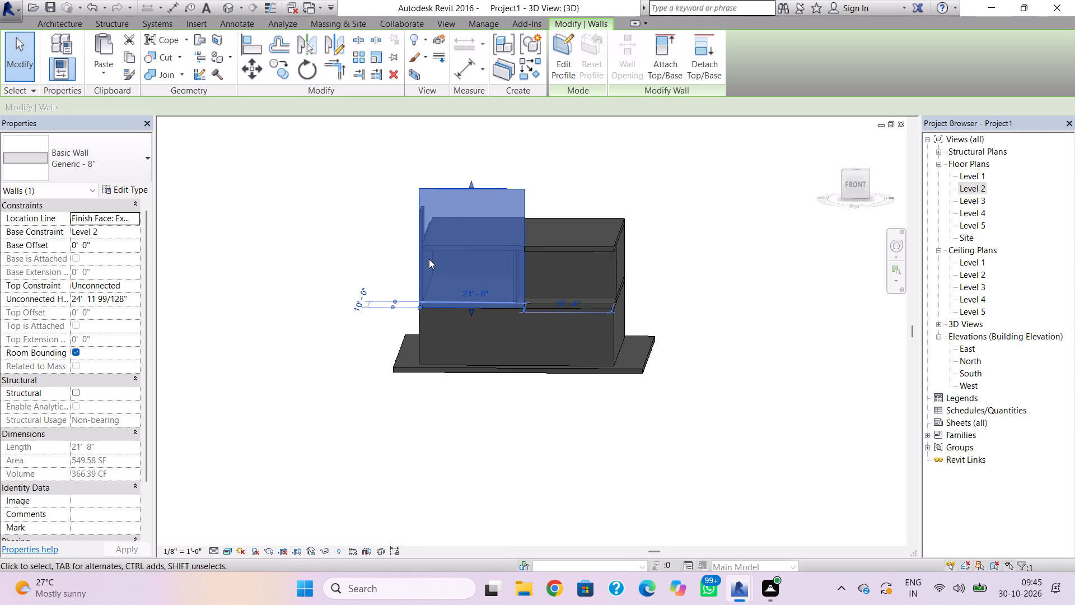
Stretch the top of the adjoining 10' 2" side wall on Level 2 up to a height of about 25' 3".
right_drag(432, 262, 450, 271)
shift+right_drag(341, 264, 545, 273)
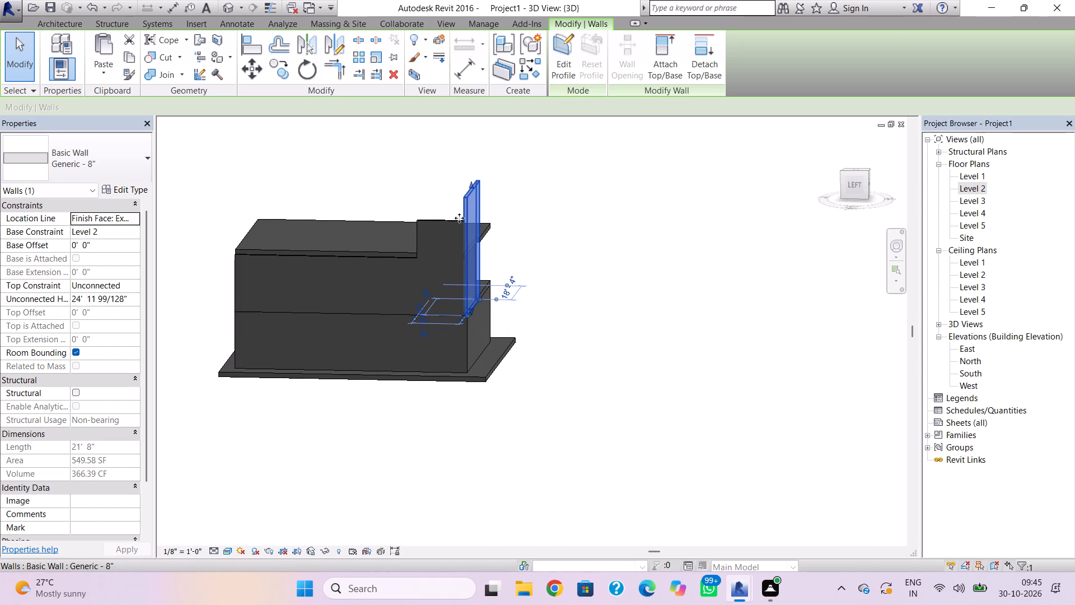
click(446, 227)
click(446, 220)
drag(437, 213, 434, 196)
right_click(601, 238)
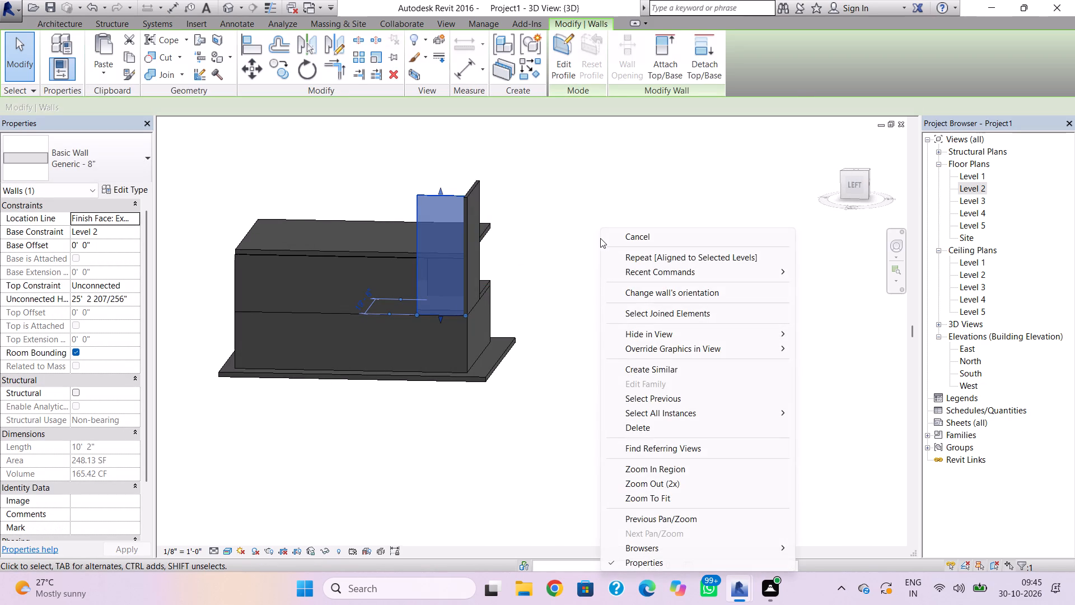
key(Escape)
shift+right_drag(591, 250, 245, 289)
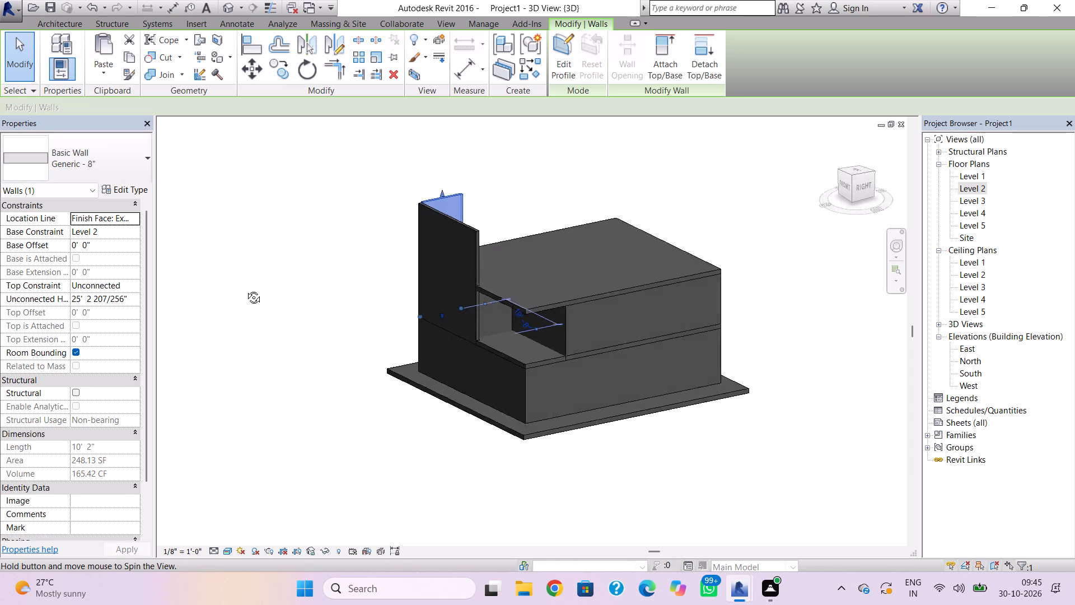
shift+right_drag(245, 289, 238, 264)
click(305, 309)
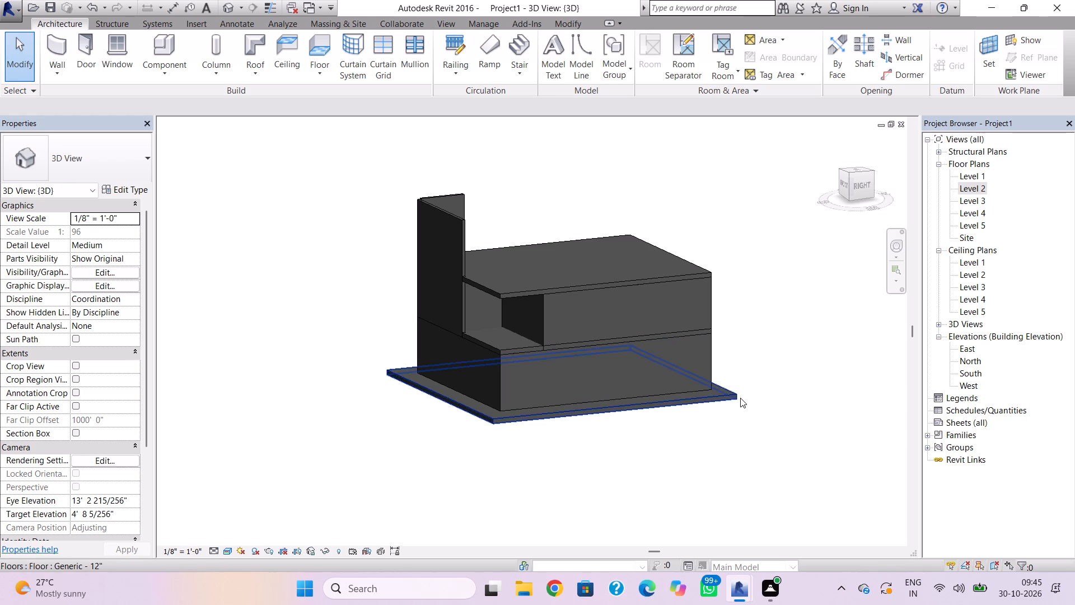
Lower the tops of the tall Level 2 front wall and its adjoining side wall to around the Level 3 roof.
shift+right_drag(681, 405, 833, 351)
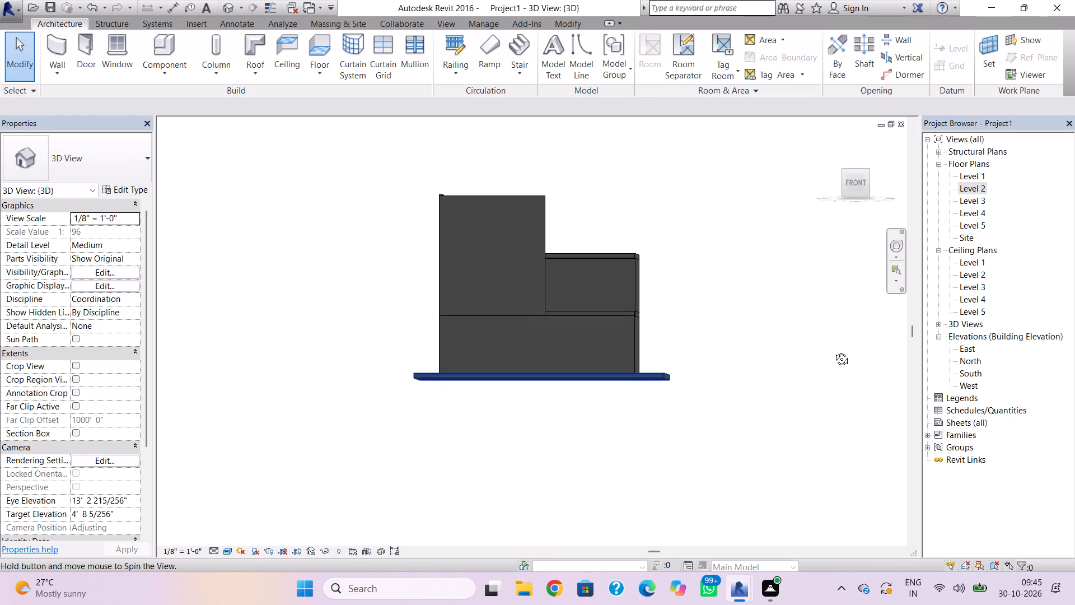
shift+right_drag(833, 351, 831, 385)
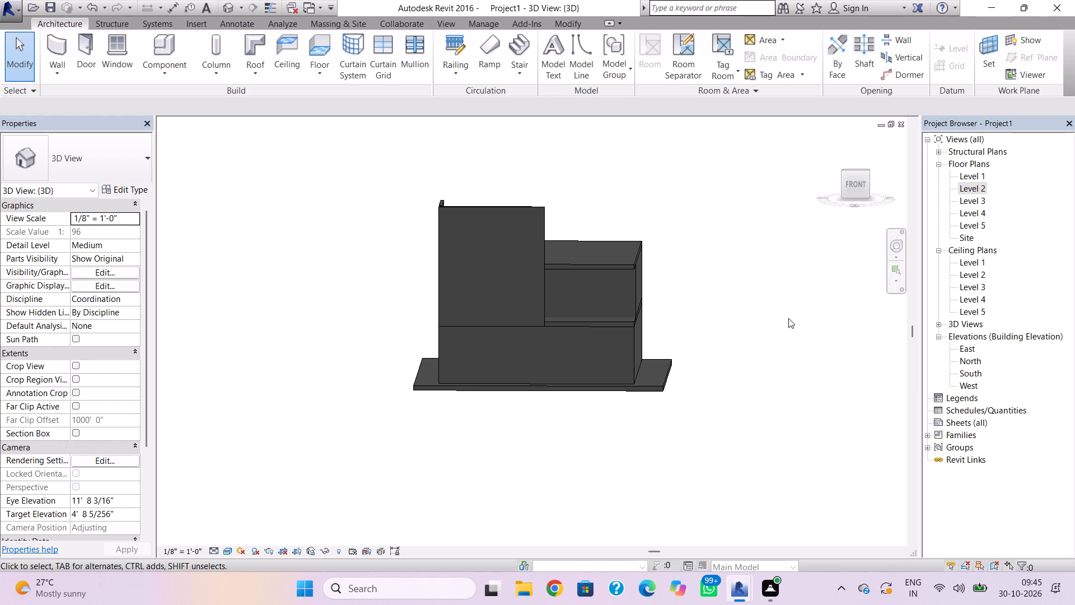
click(541, 221)
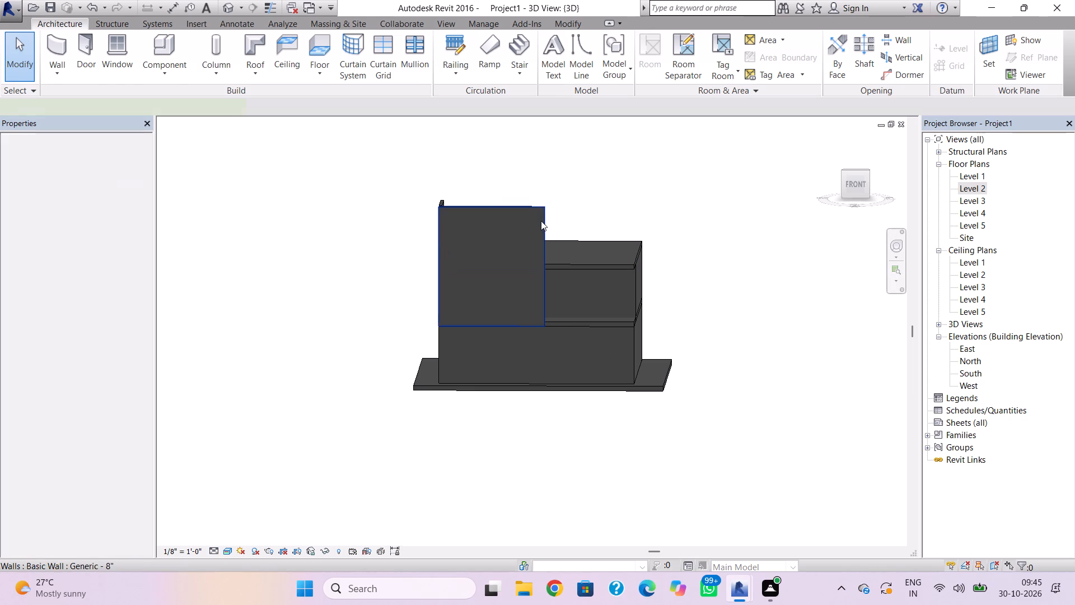
drag(488, 205, 510, 269)
click(432, 217)
click(437, 216)
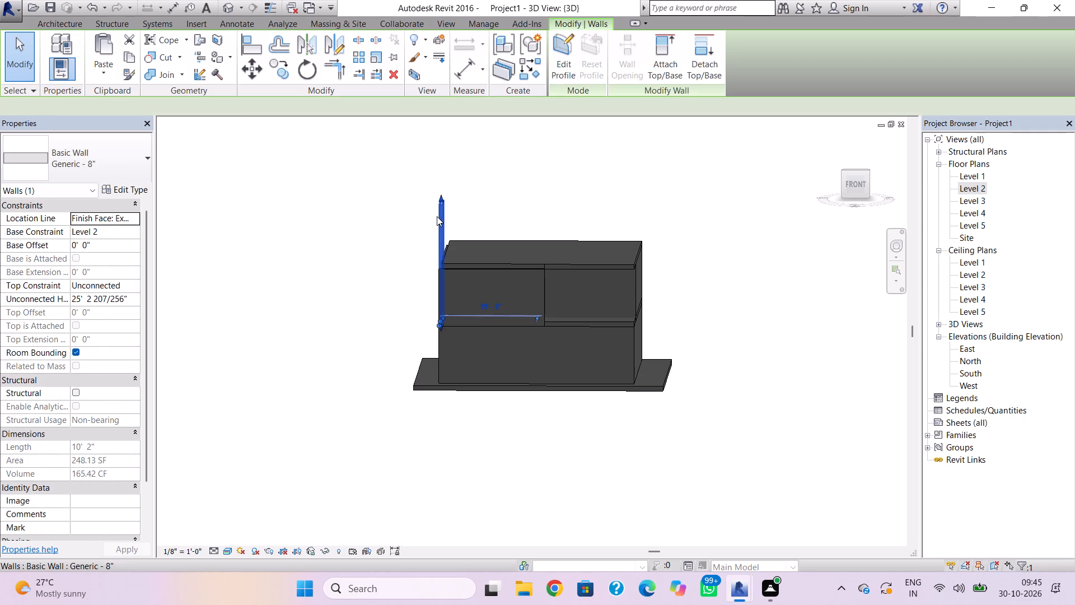
drag(438, 199, 465, 250)
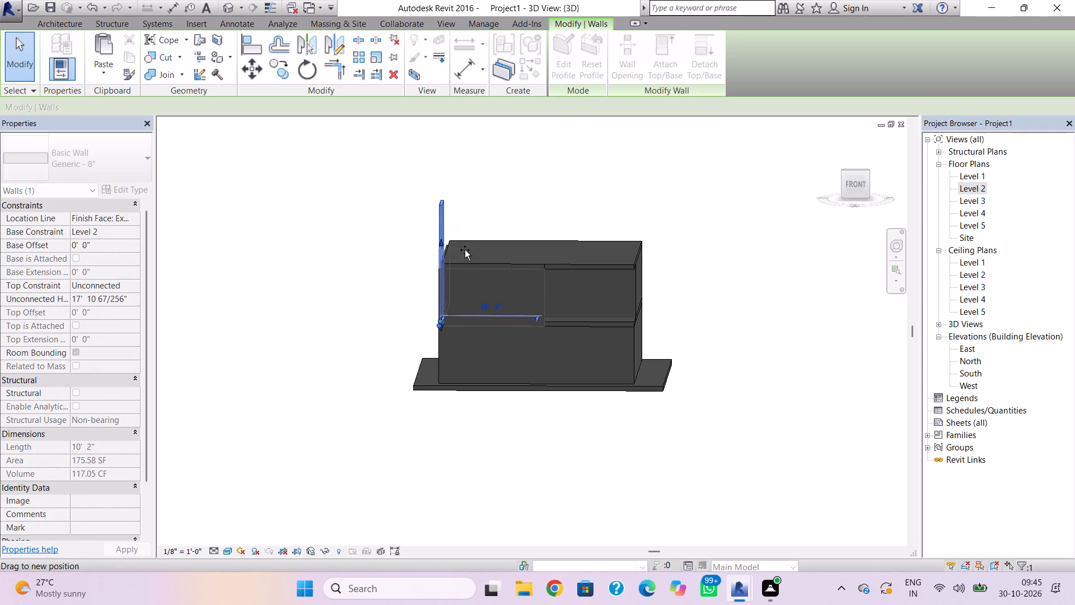
drag(465, 250, 469, 263)
click(522, 208)
Align the tops of the front wall and the adjoining side wall with the Level 3 roof's top face, 13' high.
scroll(535, 271, up, 2)
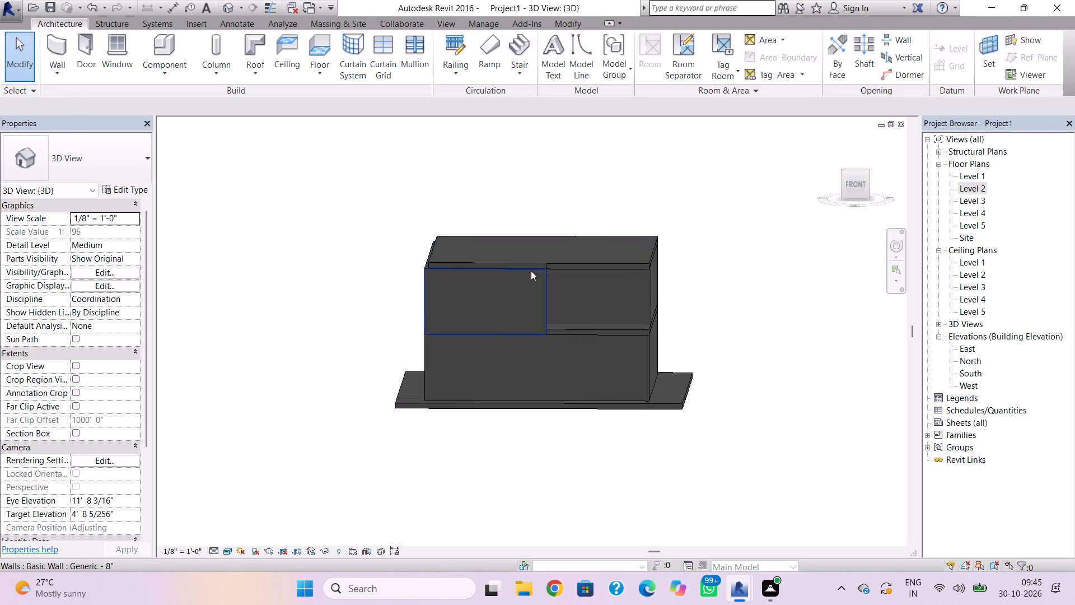
scroll(517, 269, up, 3)
click(517, 269)
drag(461, 267, 457, 259)
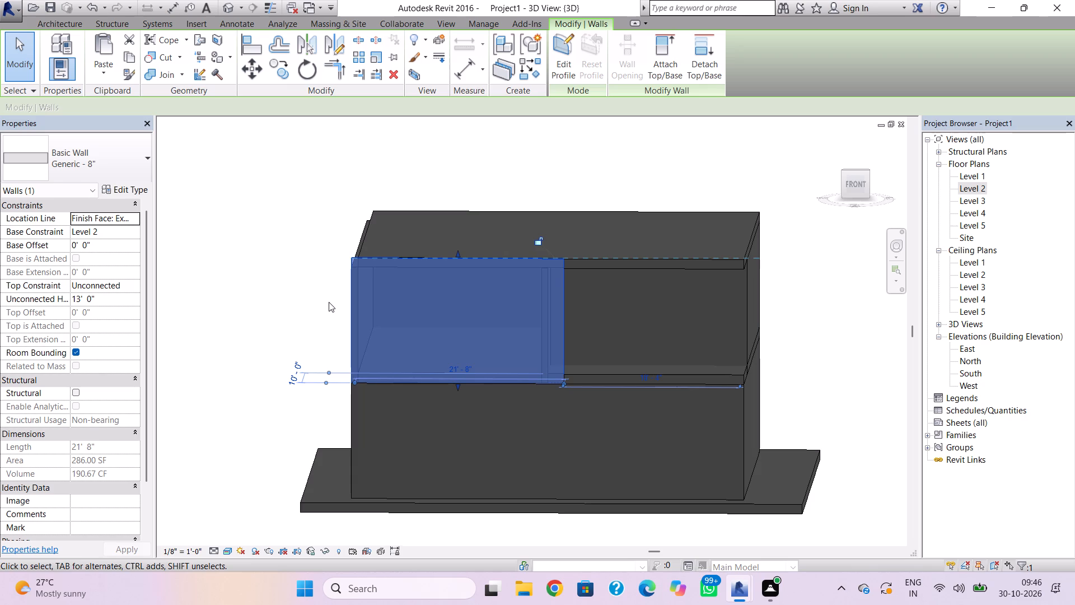
shift+right_drag(329, 302, 480, 297)
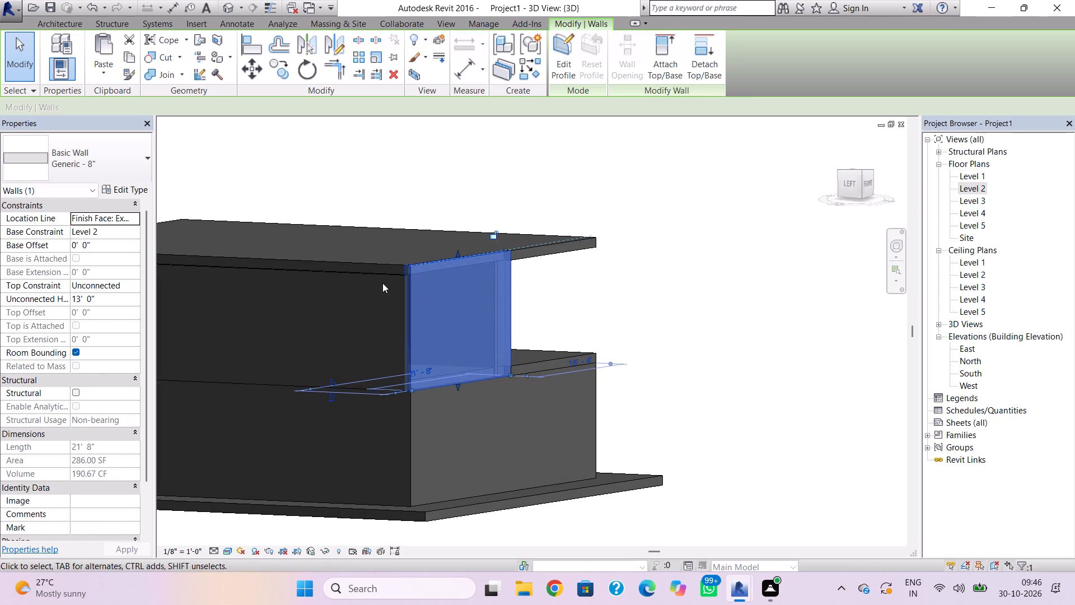
click(382, 278)
click(367, 269)
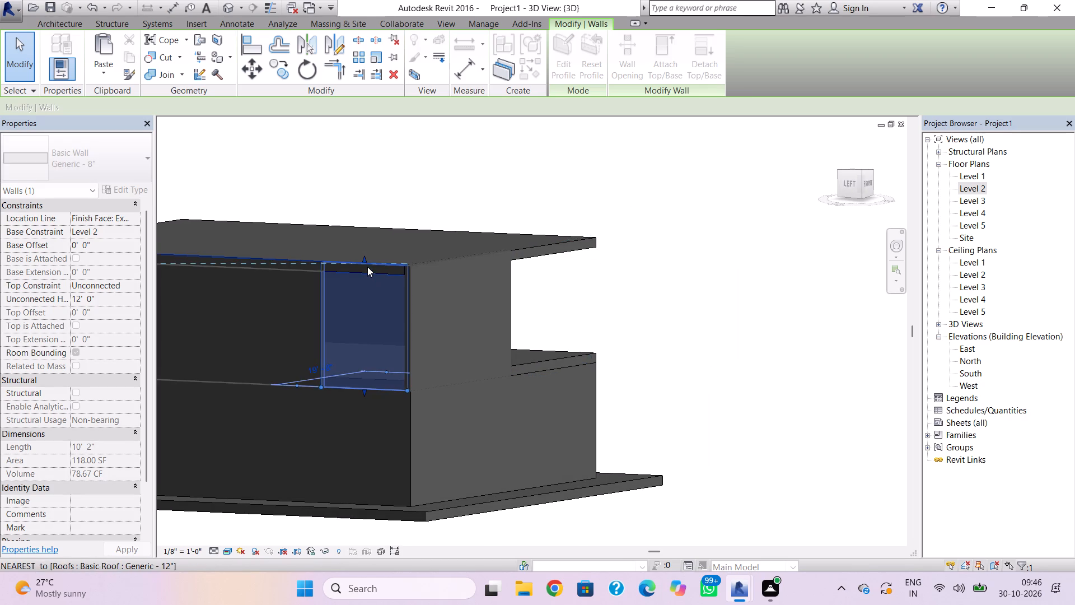
click(740, 302)
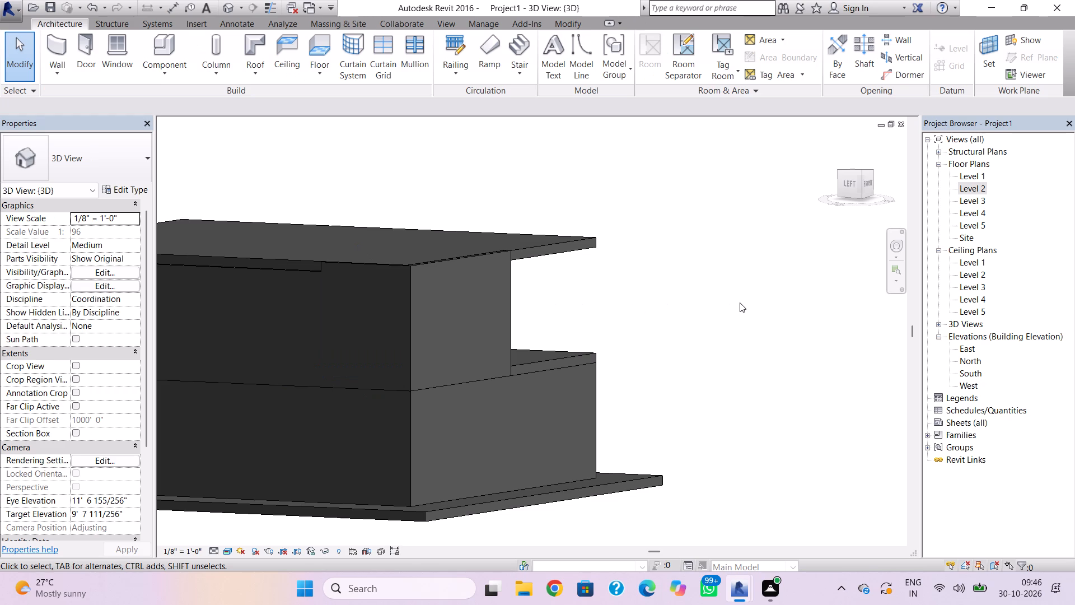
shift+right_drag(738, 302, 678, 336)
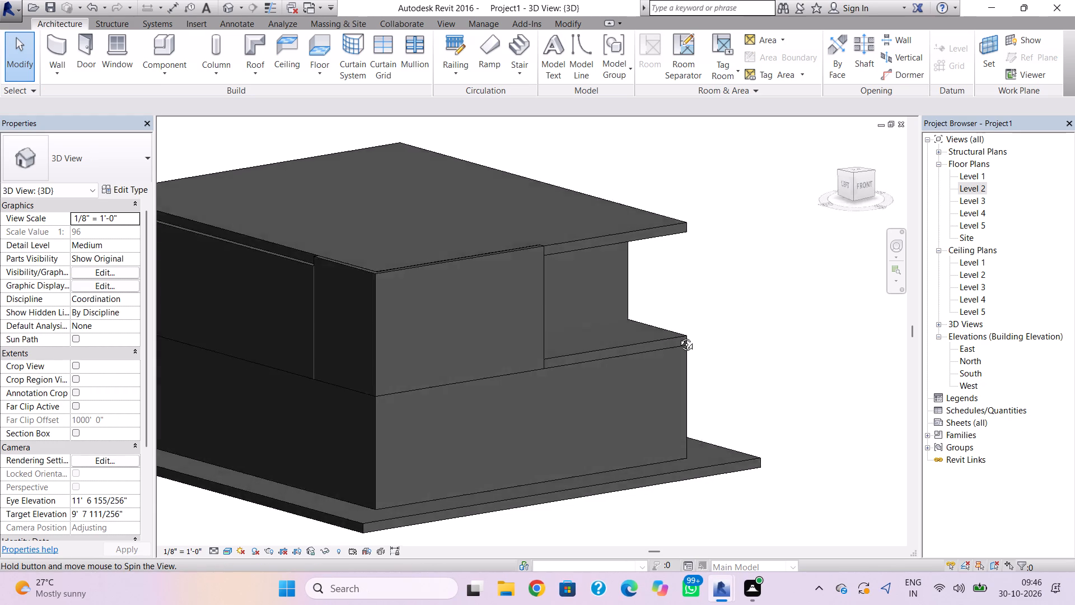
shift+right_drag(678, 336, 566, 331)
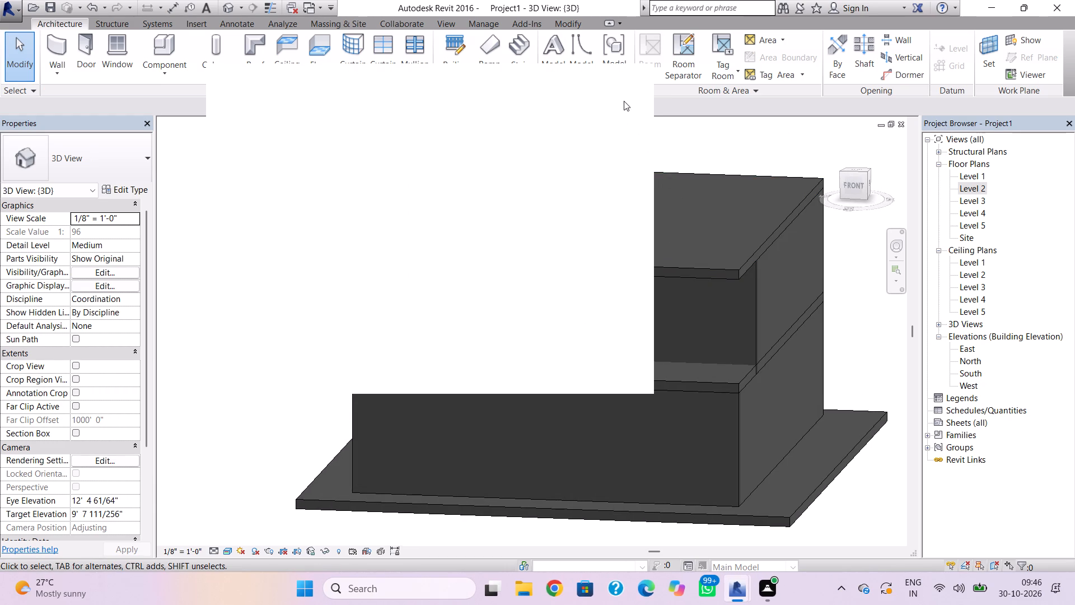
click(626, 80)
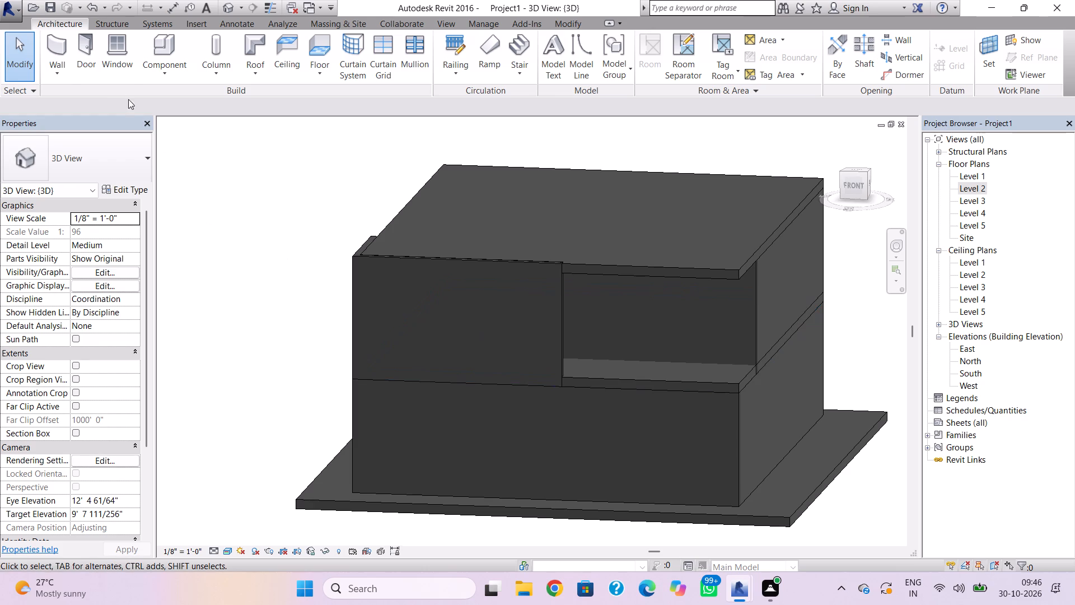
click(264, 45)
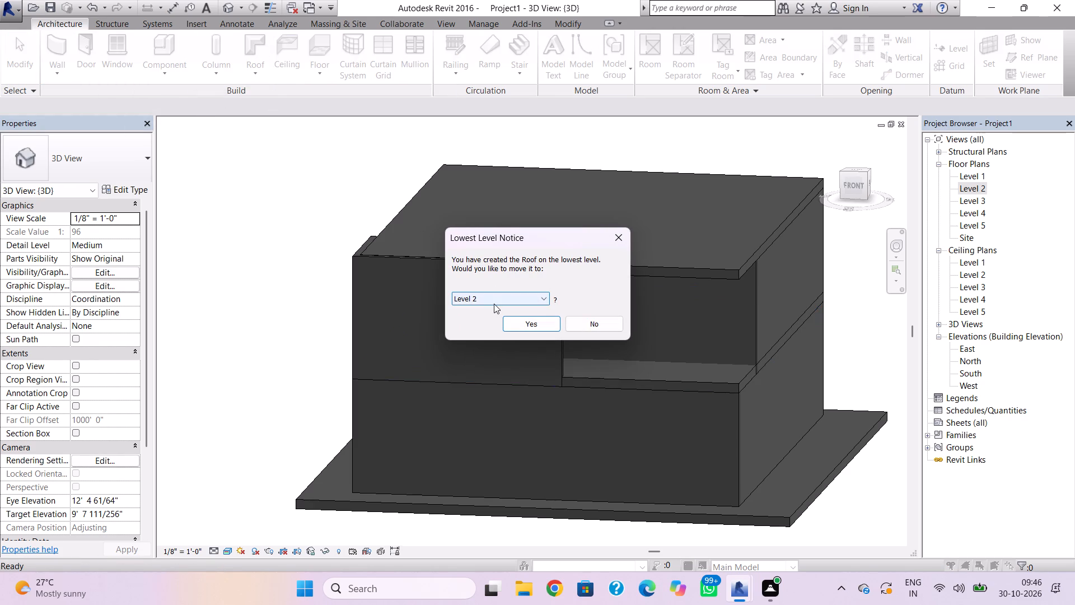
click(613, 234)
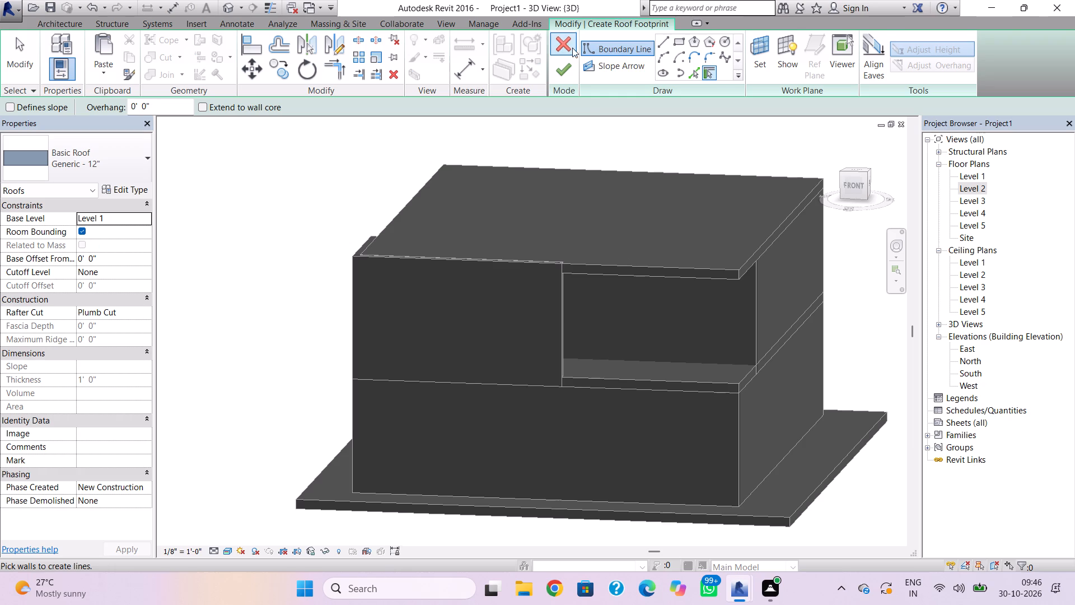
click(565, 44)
Copy the Level 3 roof and paste it aligned to Level 4.
click(666, 262)
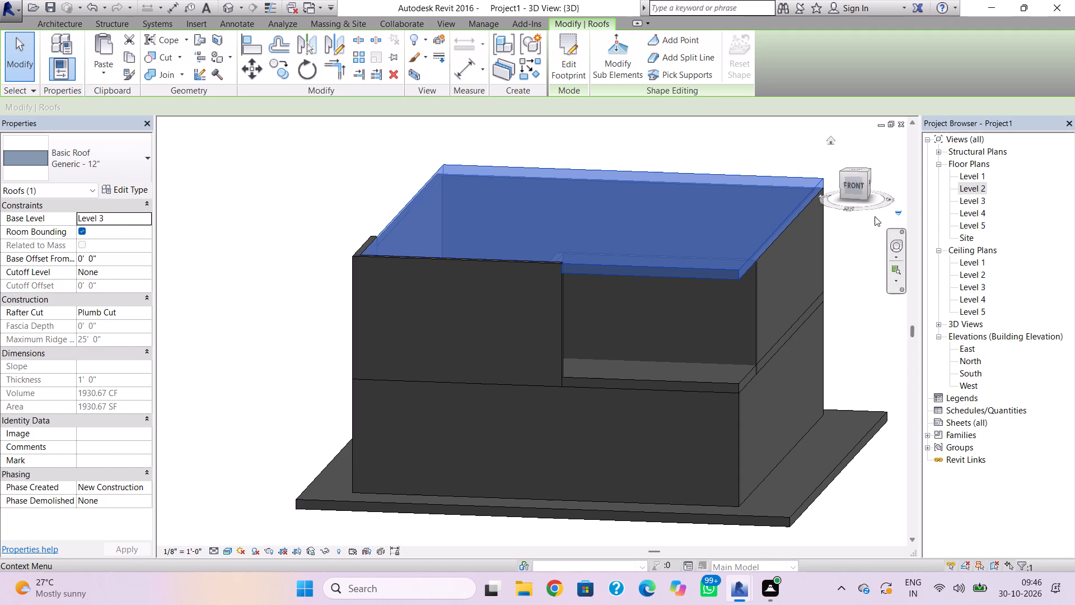
click(134, 55)
click(109, 69)
click(156, 119)
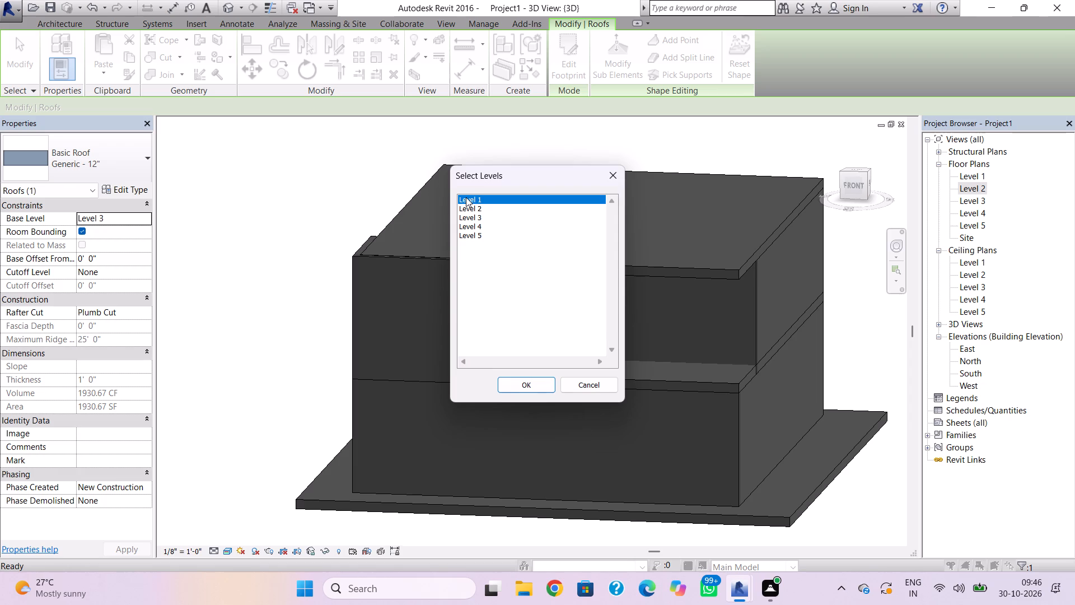
click(483, 220)
click(481, 227)
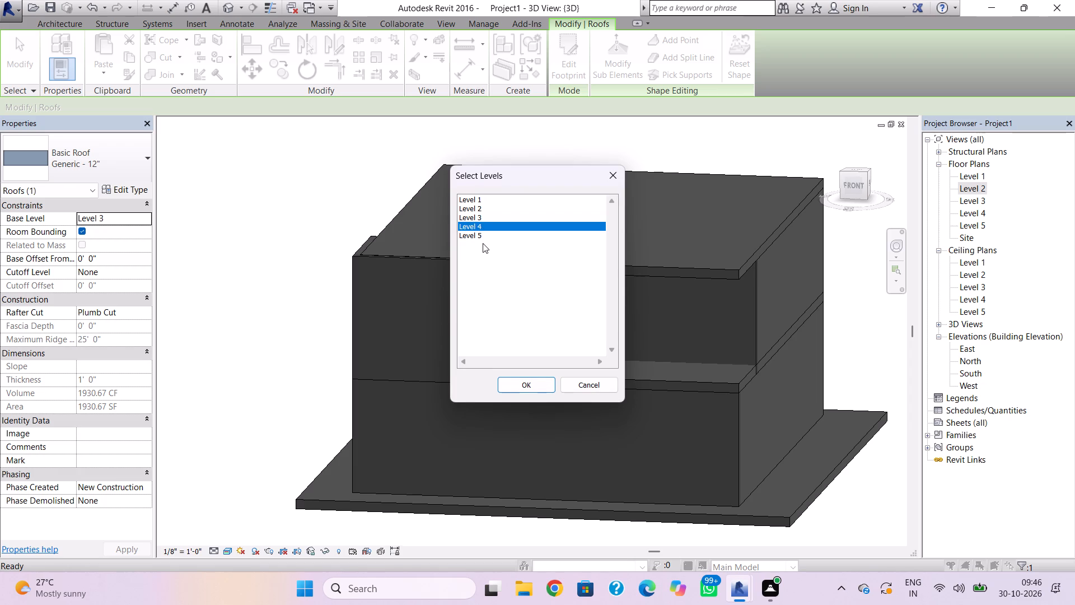
click(535, 380)
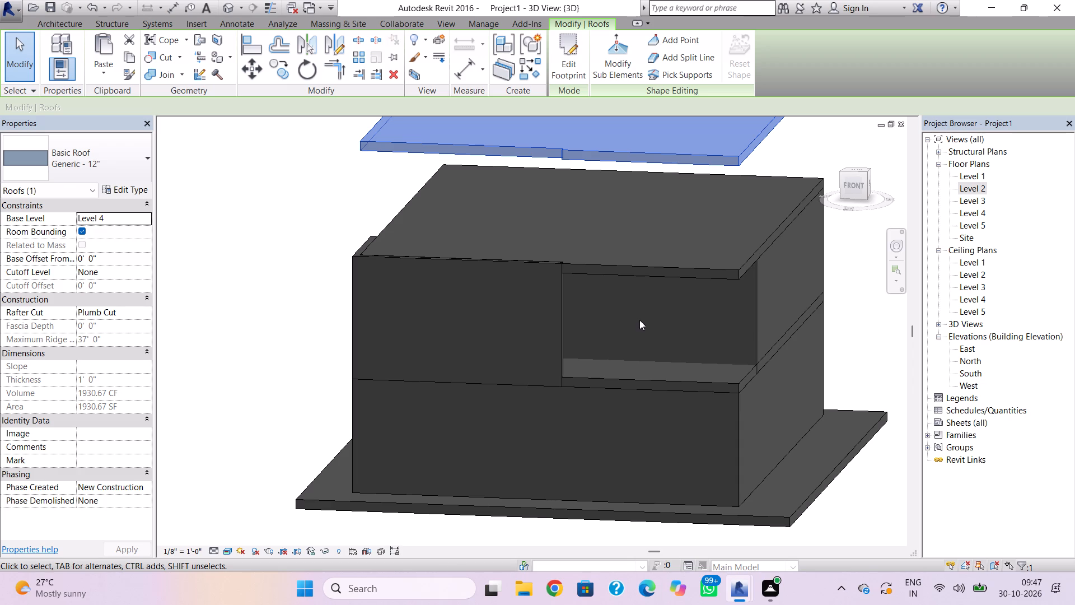
key(Escape)
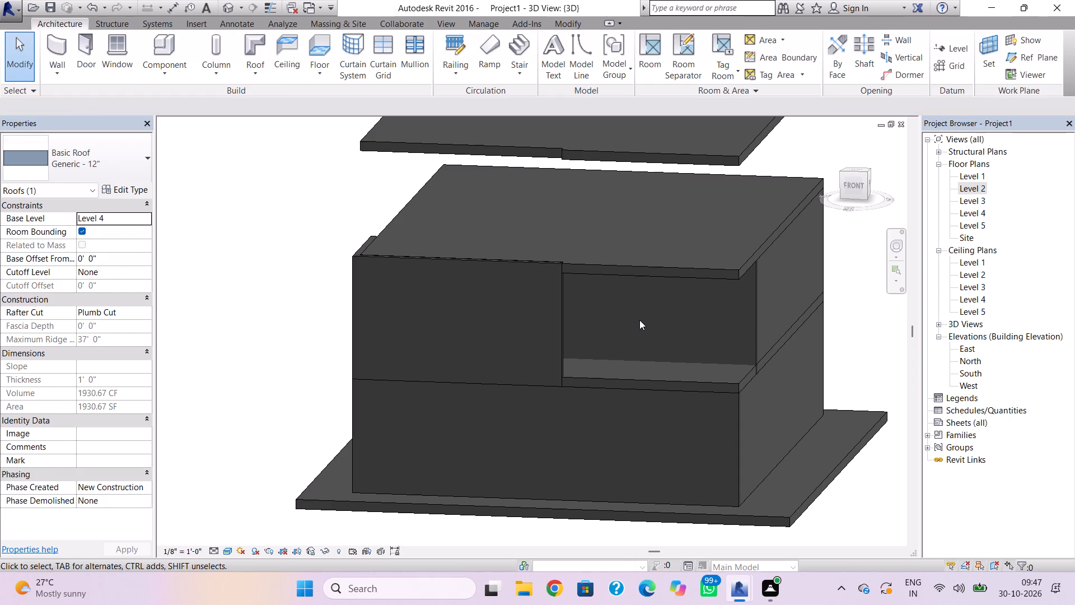
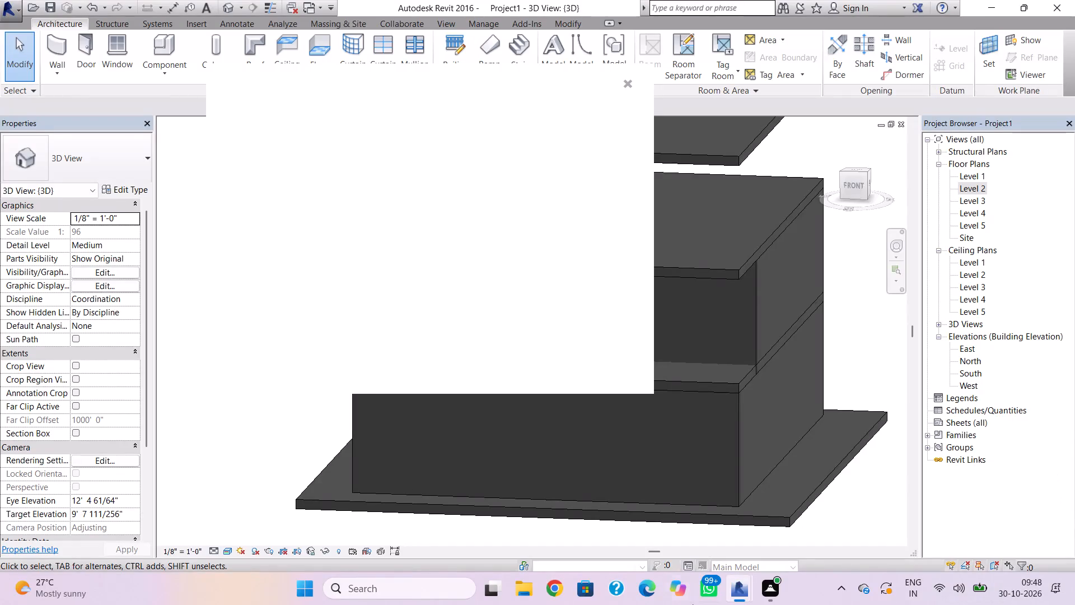
Switch to File Explorer, open the latest house elevation image in the Screenshots folder, and examine the reference design.
click(516, 602)
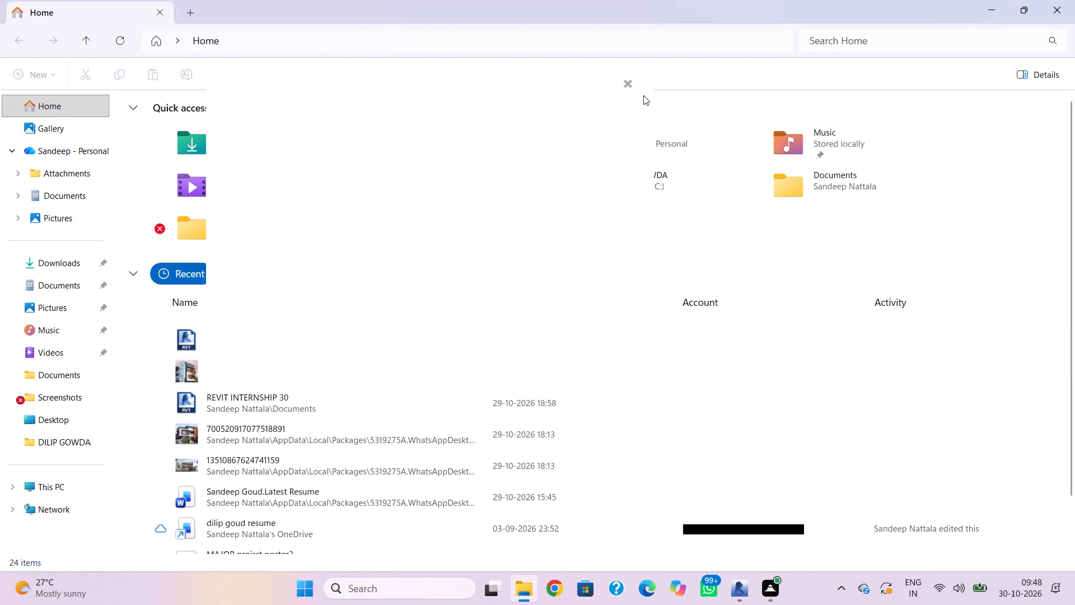
click(627, 87)
double_click(213, 238)
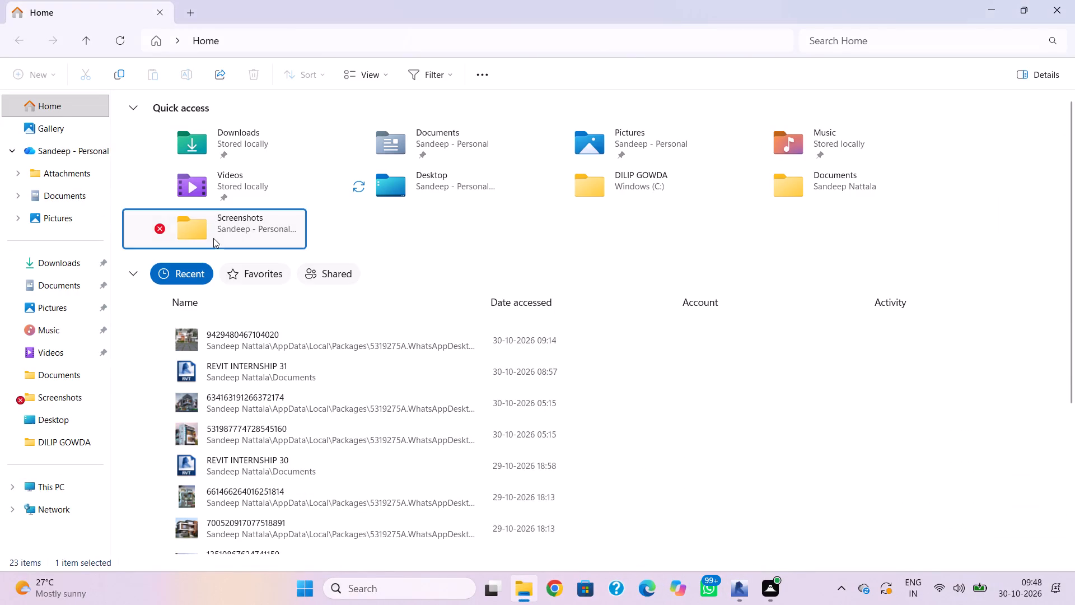
double_click(318, 529)
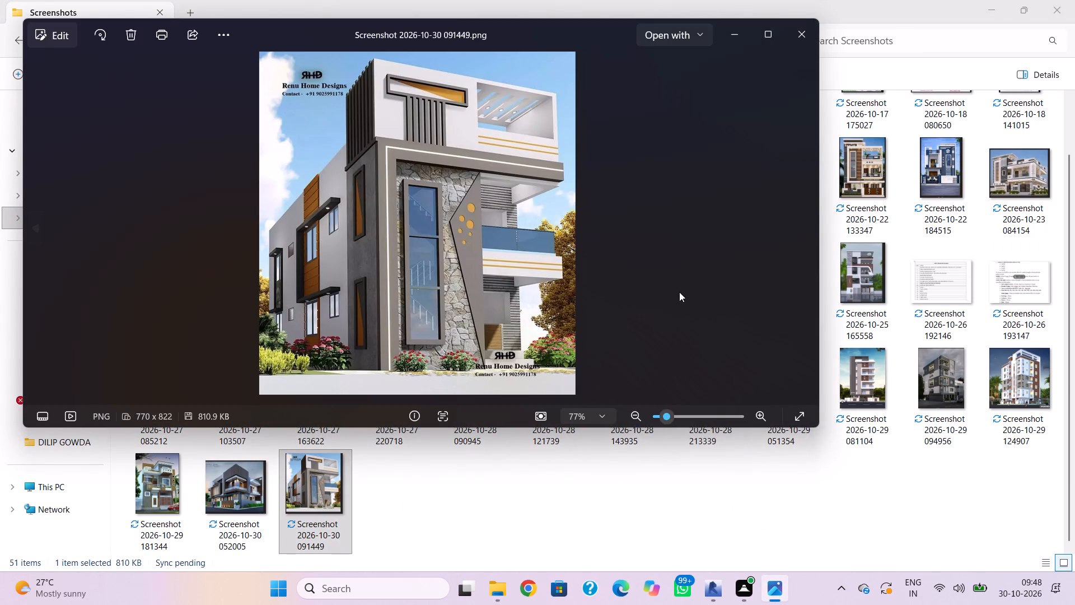
click(783, 45)
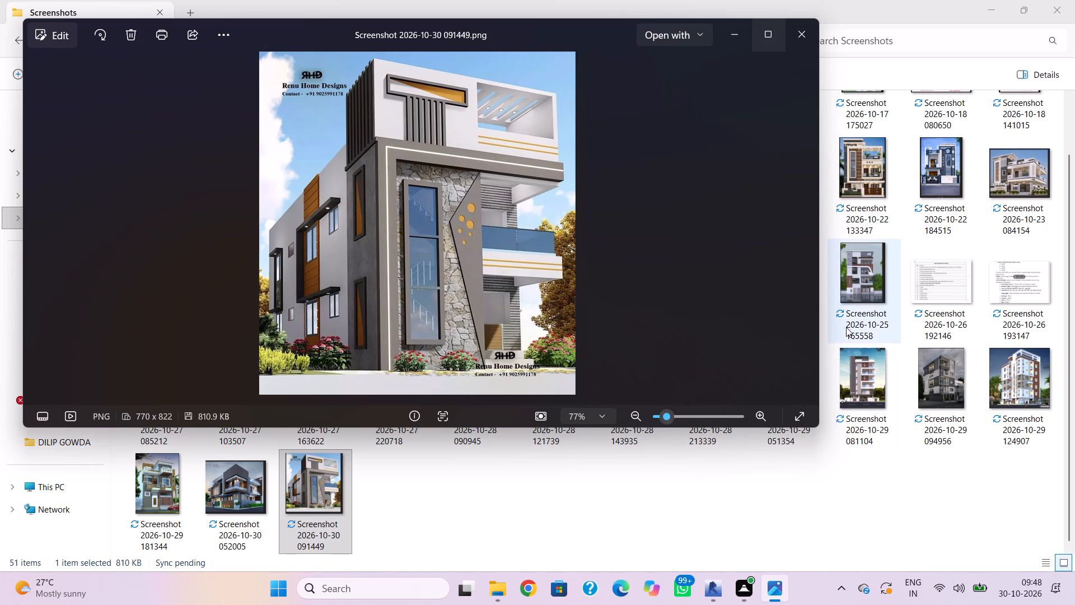
click(792, 41)
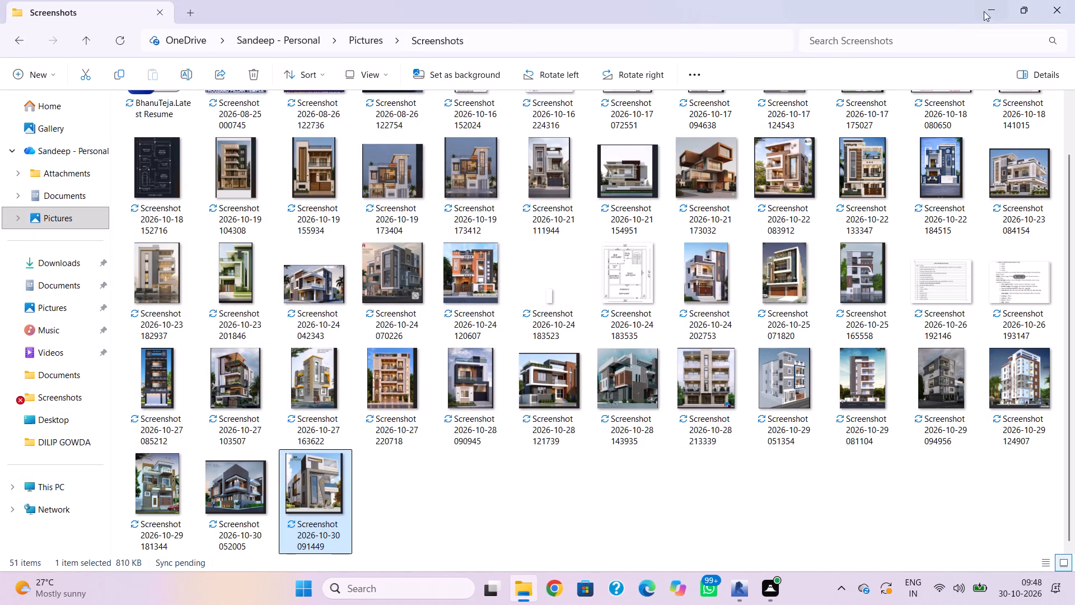
click(1053, 1)
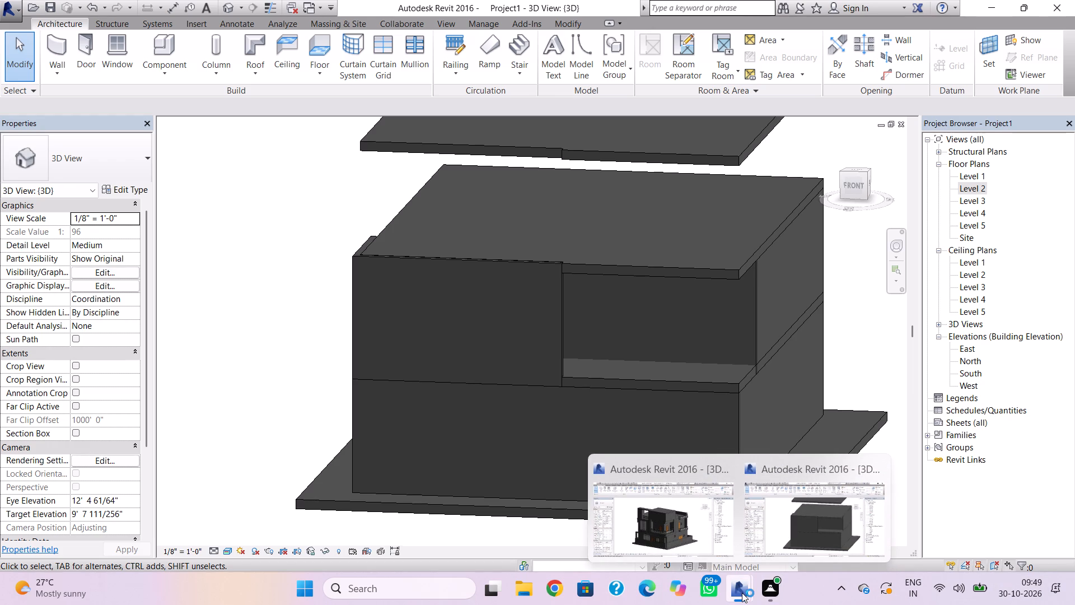
Close the other open Revit model window and return to the Project1 3D view.
click(721, 469)
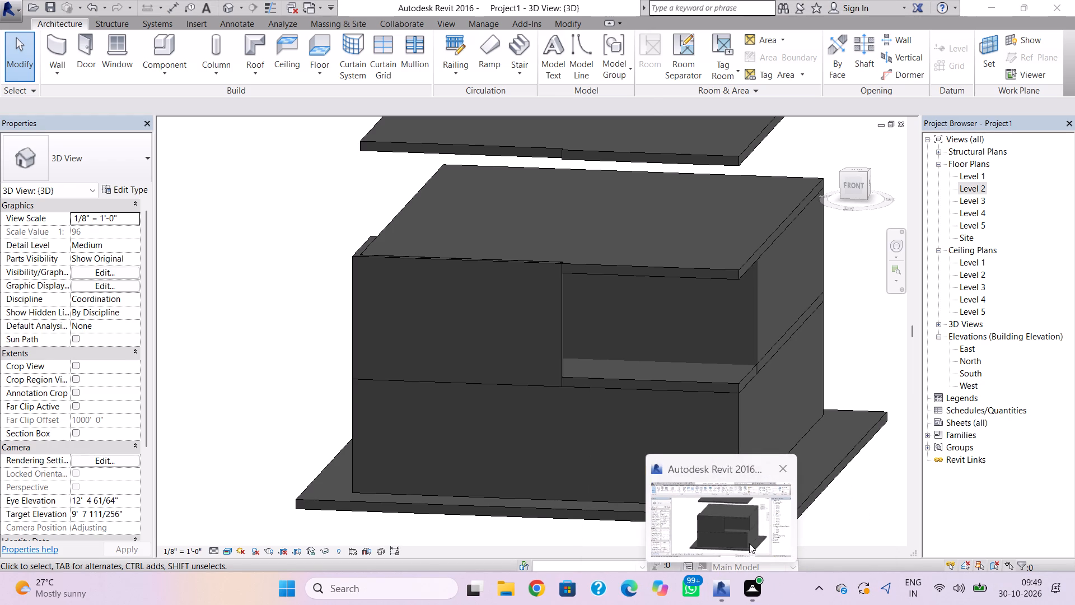
click(839, 478)
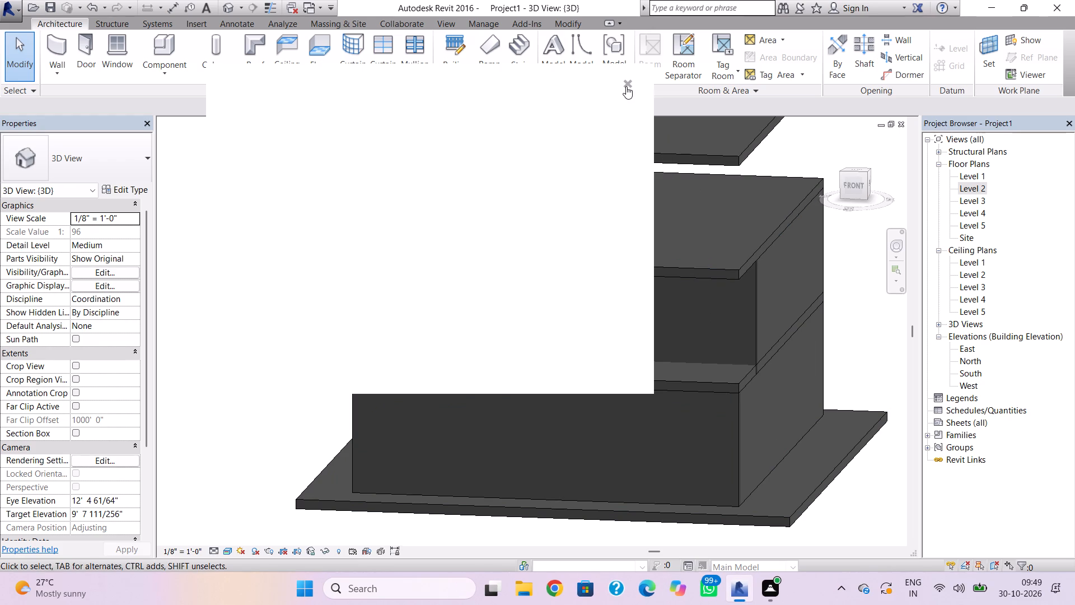
click(626, 86)
Draw a Generic - 8" front wall about 21' 8" long and 20' high on Level 3, directly above the Level 2 front wall.
shift+right_drag(580, 416, 727, 433)
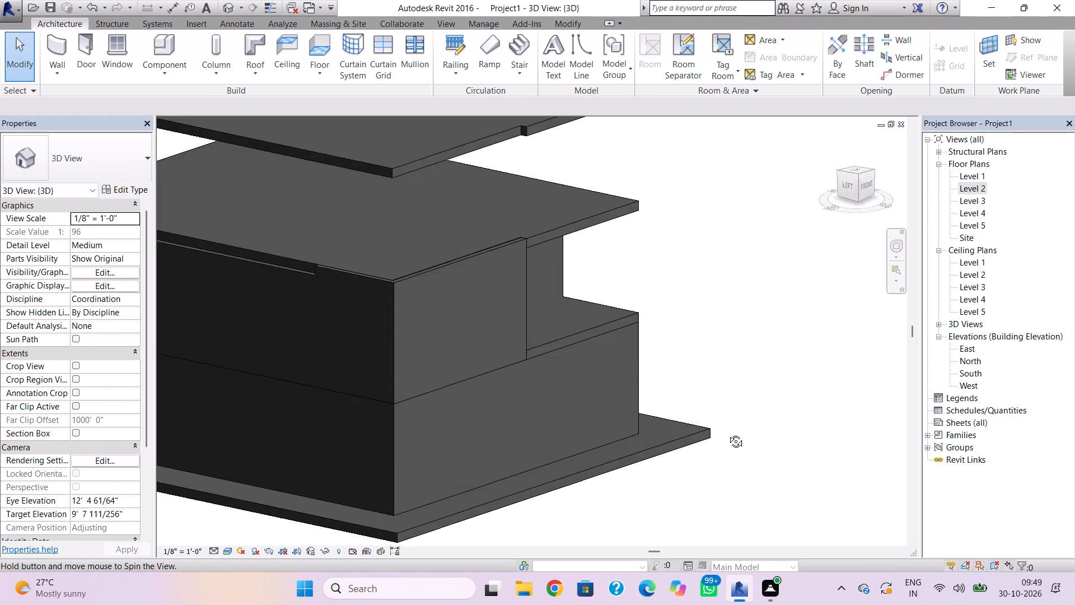
shift+right_drag(727, 433, 637, 414)
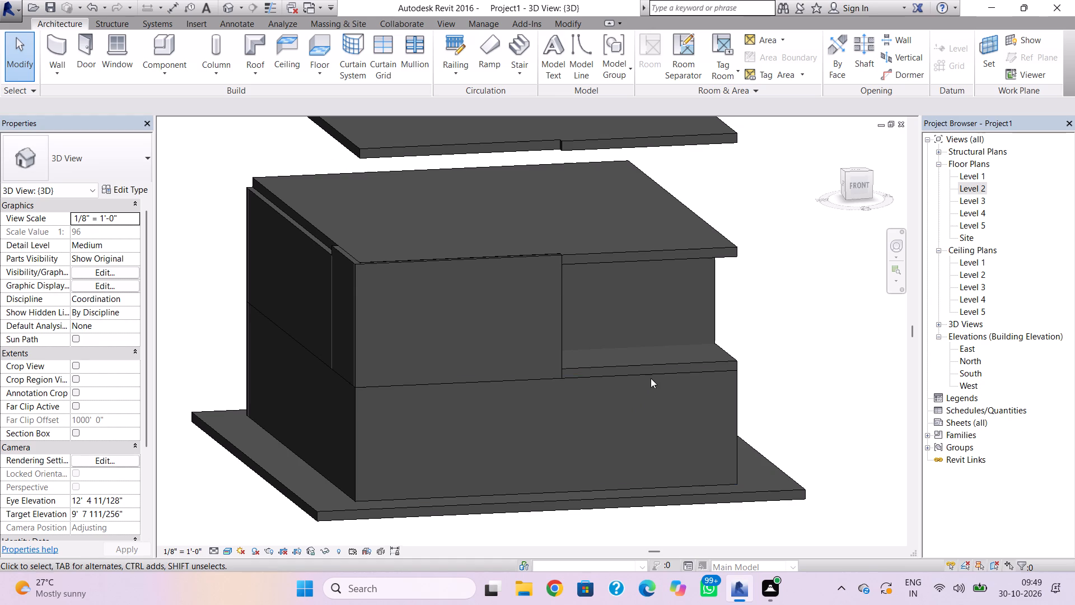
double_click(968, 203)
scroll(667, 564, down, 5)
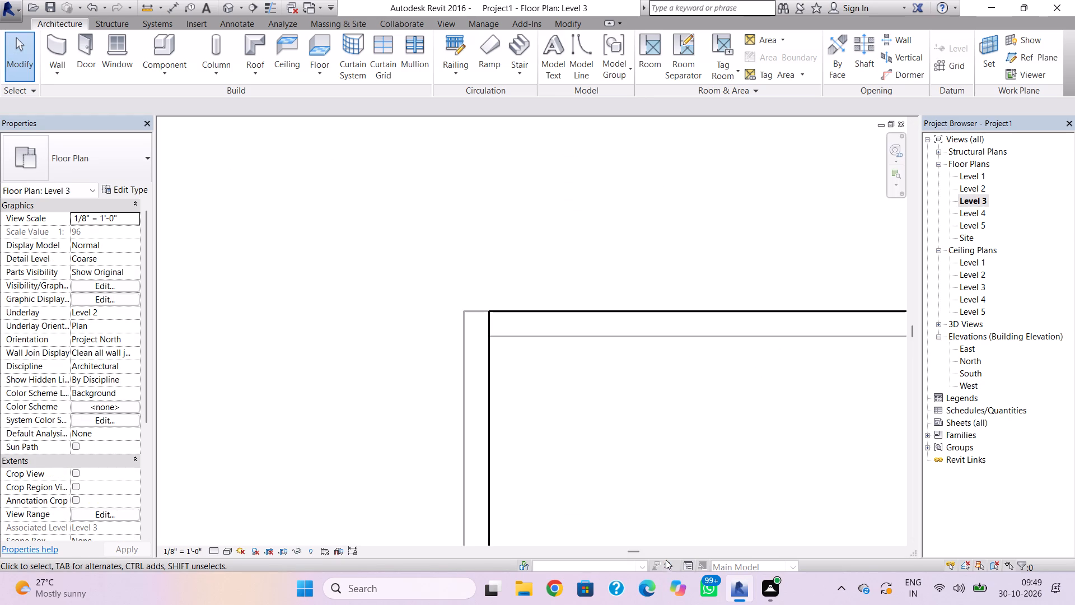
scroll(679, 375, down, 4)
scroll(346, 222, down, 1)
scroll(598, 294, down, 3)
middle_drag(632, 376, 563, 286)
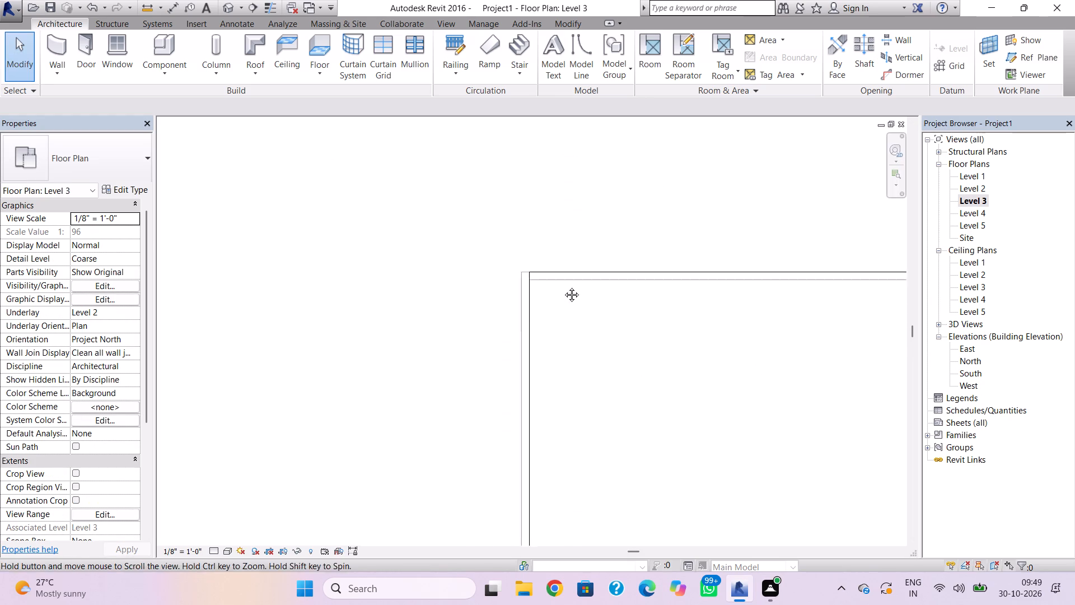
middle_drag(563, 286, 401, 159)
scroll(479, 267, down, 4)
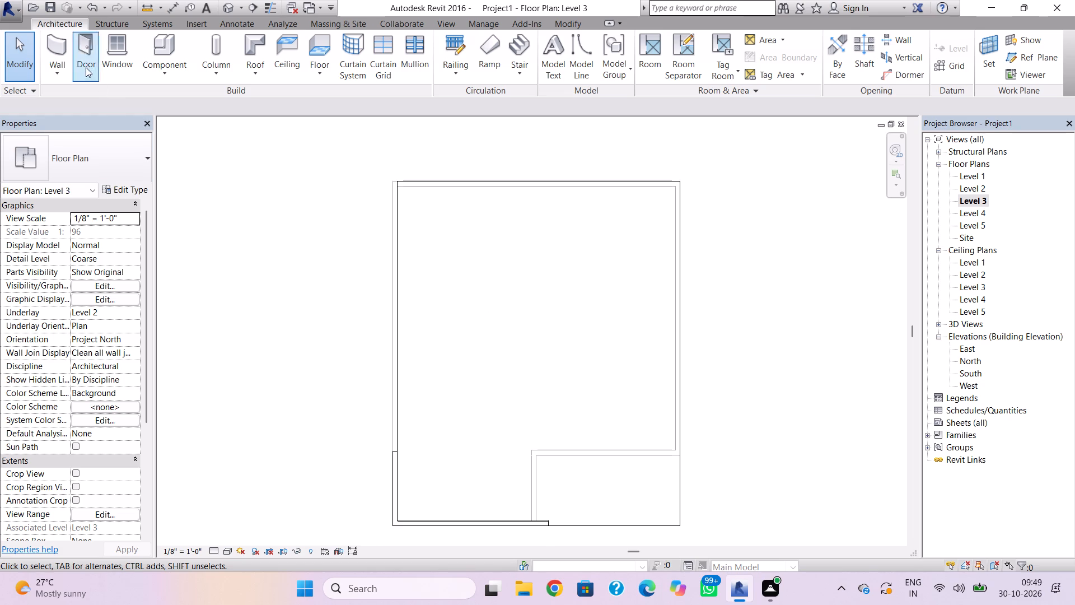
click(62, 45)
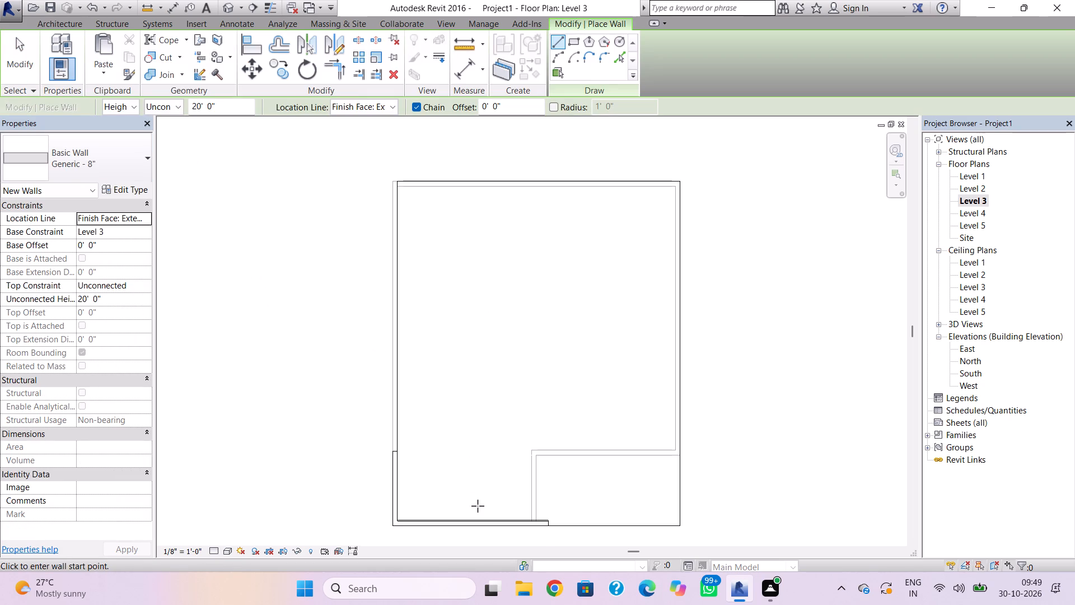
scroll(466, 513, up, 1)
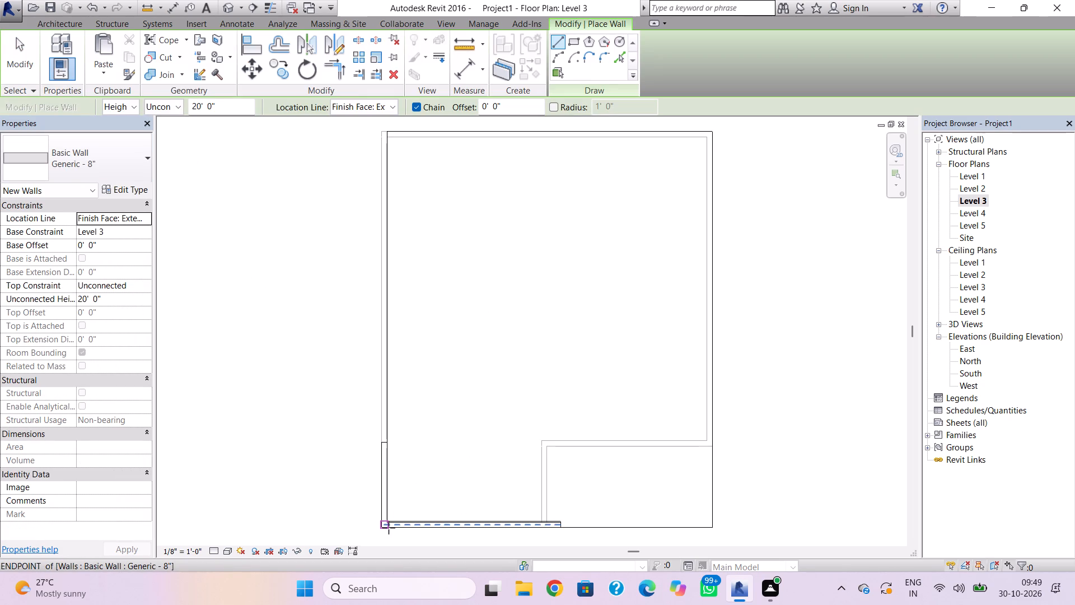
click(389, 528)
key(Escape)
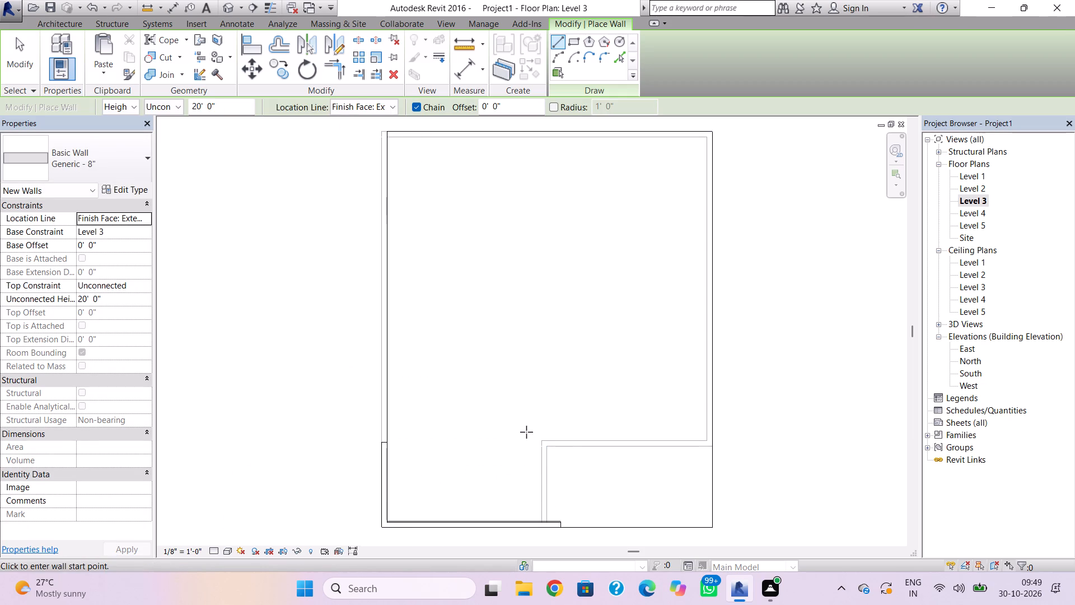
scroll(553, 531, up, 4)
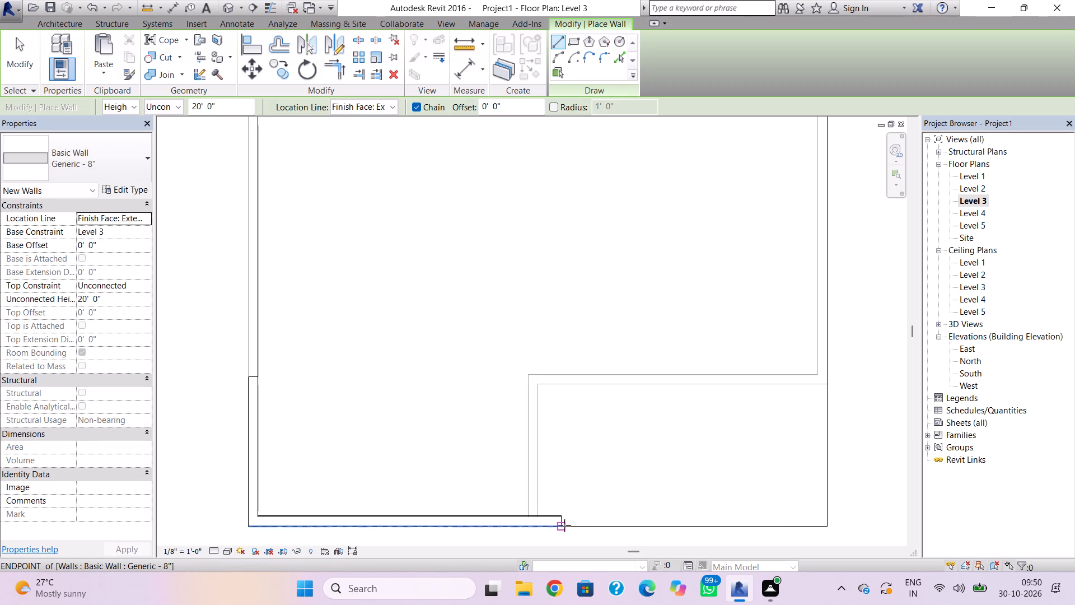
click(558, 525)
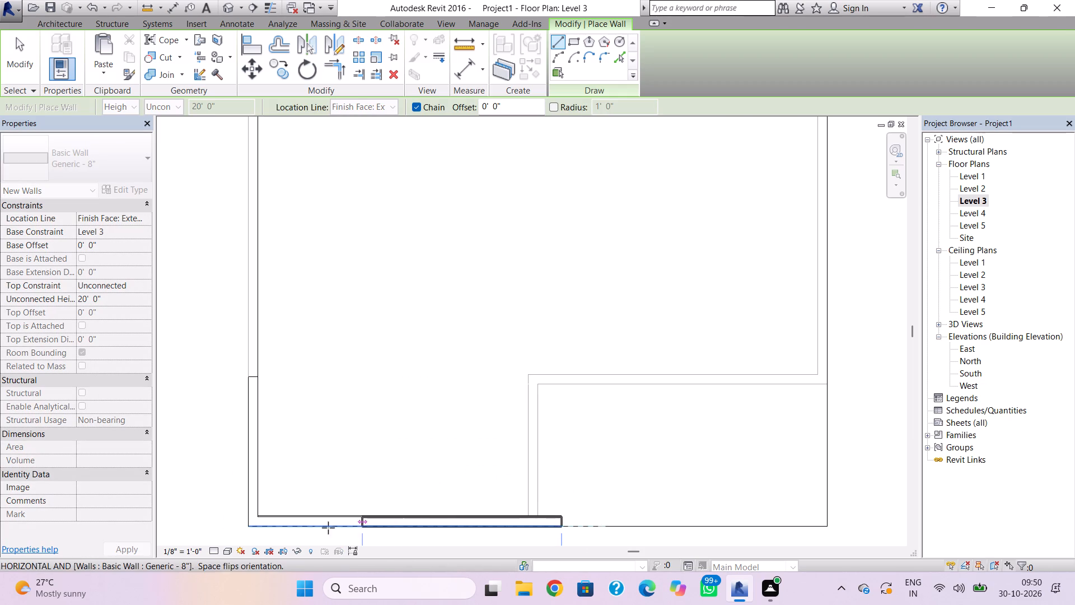
scroll(252, 534, up, 4)
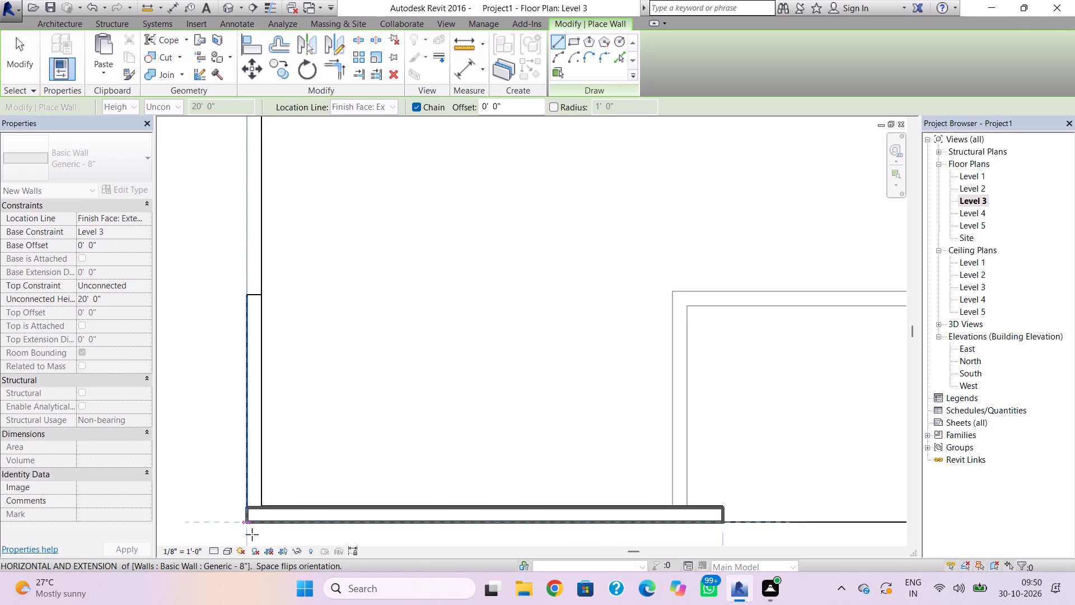
scroll(252, 534, up, 2)
click(250, 528)
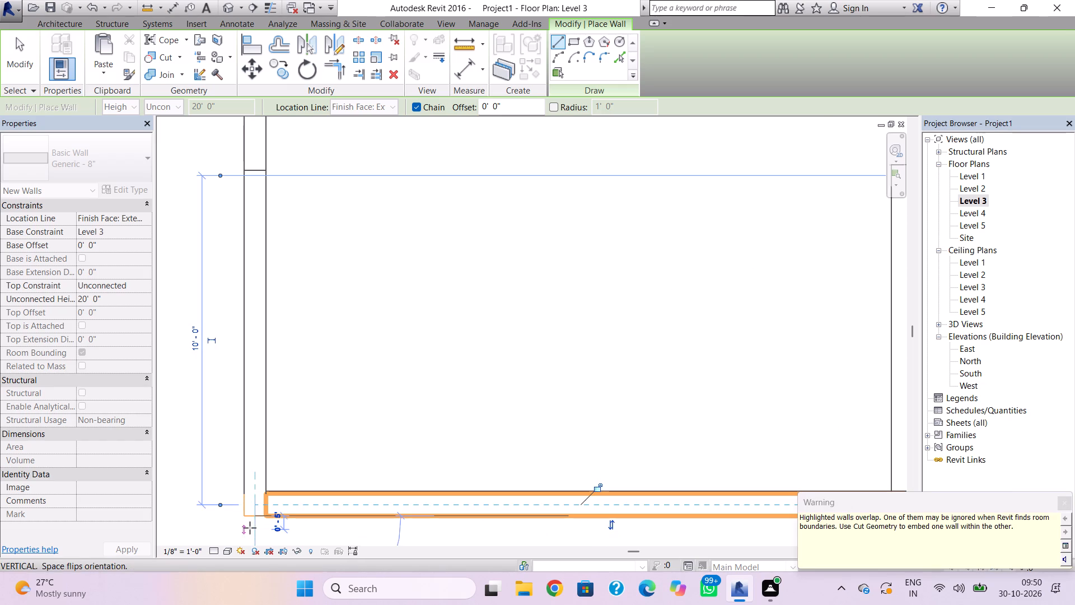
key(Escape)
Raise the base of the new Level 3 front wall to the top face of the Level 3 roof.
click(227, 9)
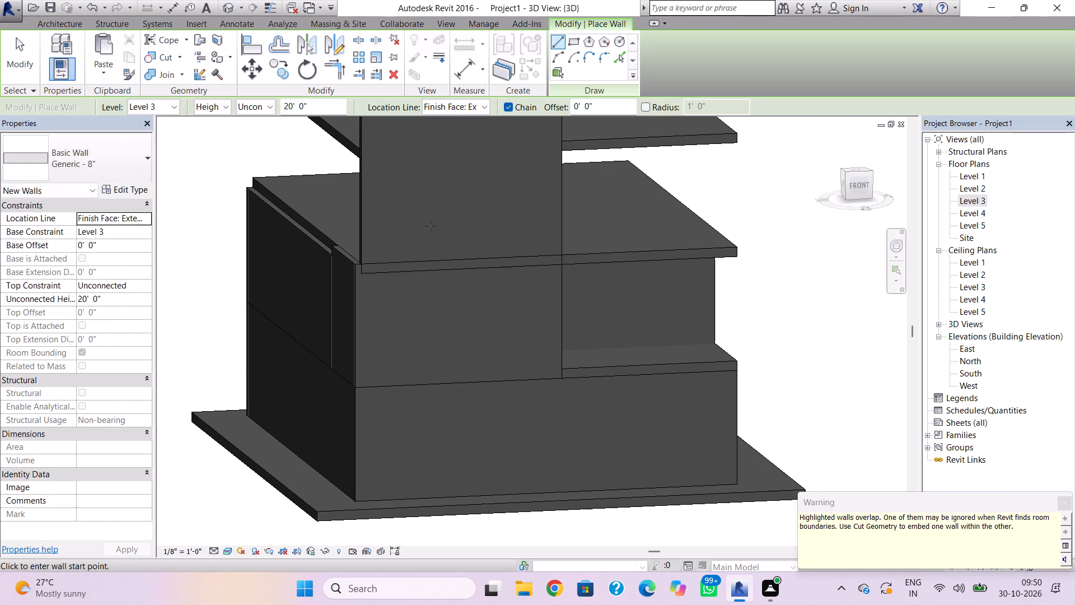
scroll(433, 231, up, 1)
scroll(438, 233, down, 1)
scroll(469, 381, down, 2)
middle_drag(469, 381, 434, 533)
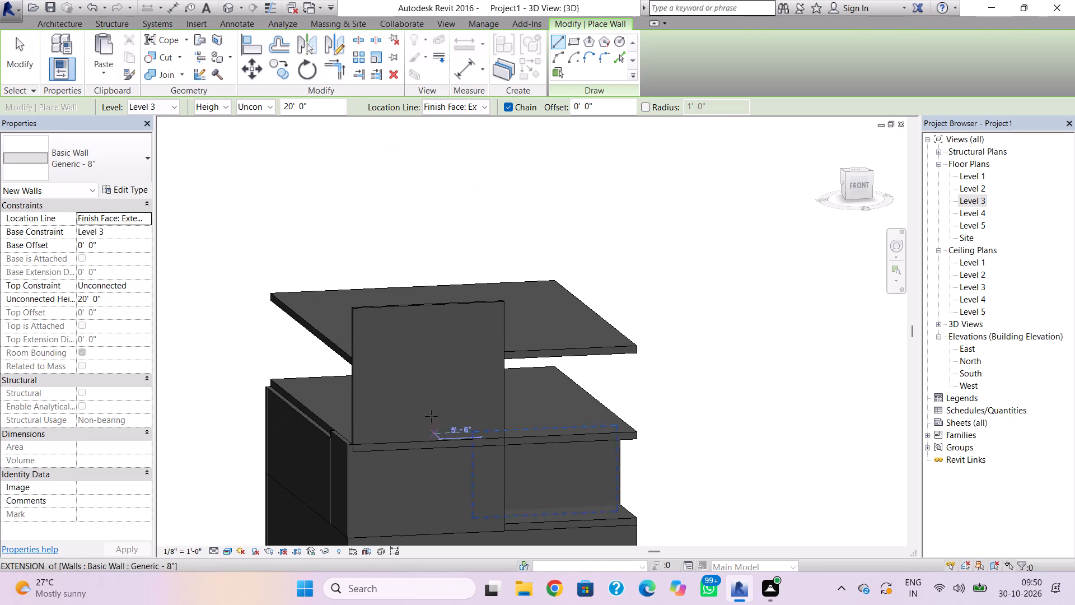
key(Escape)
click(356, 400)
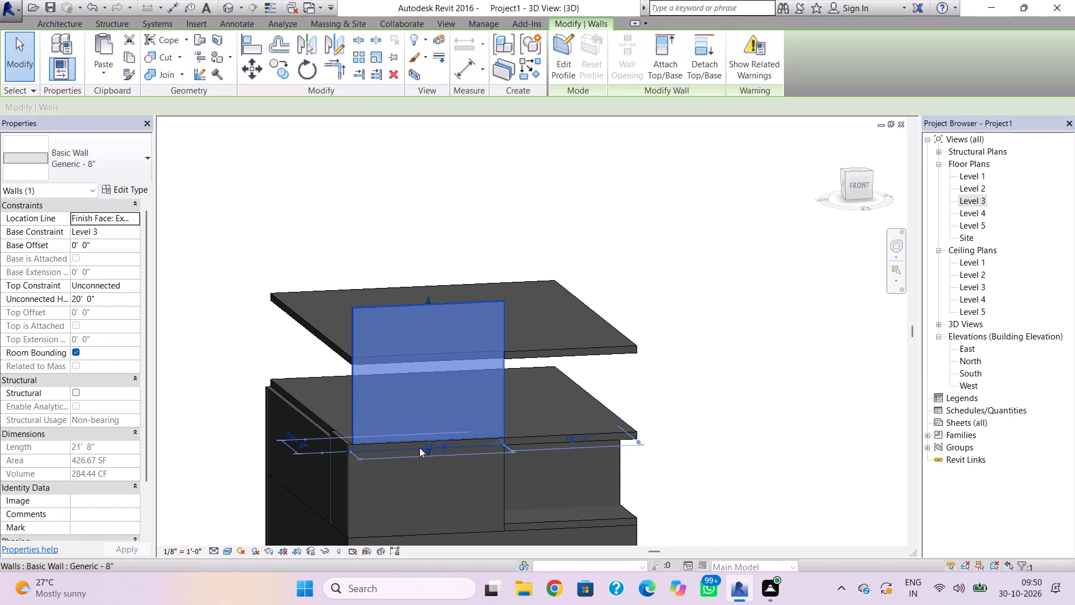
drag(422, 450, 422, 442)
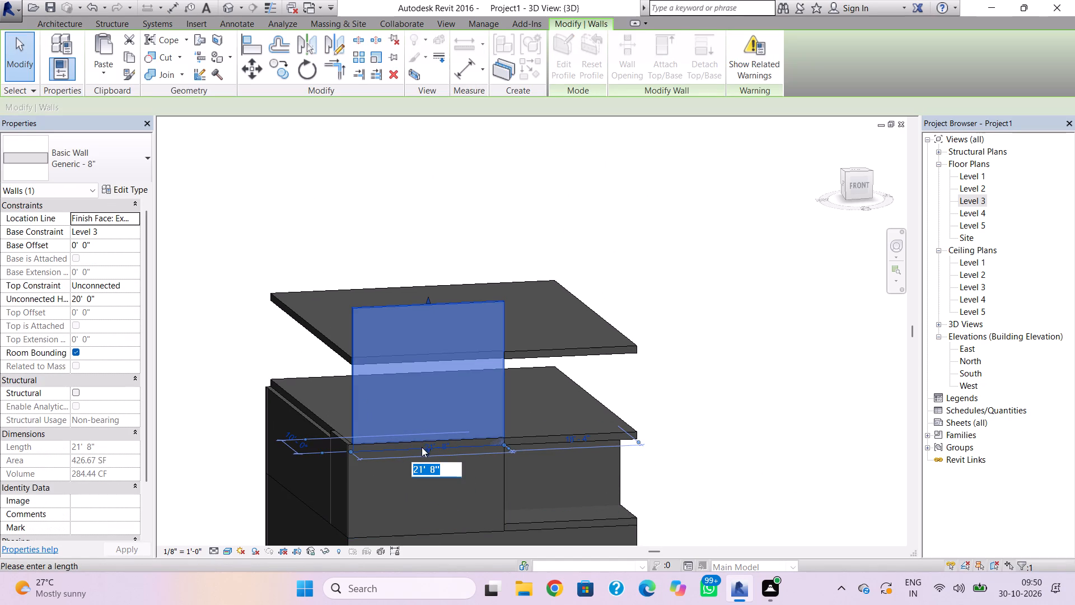
key(Escape)
drag(426, 452, 426, 443)
scroll(441, 457, up, 4)
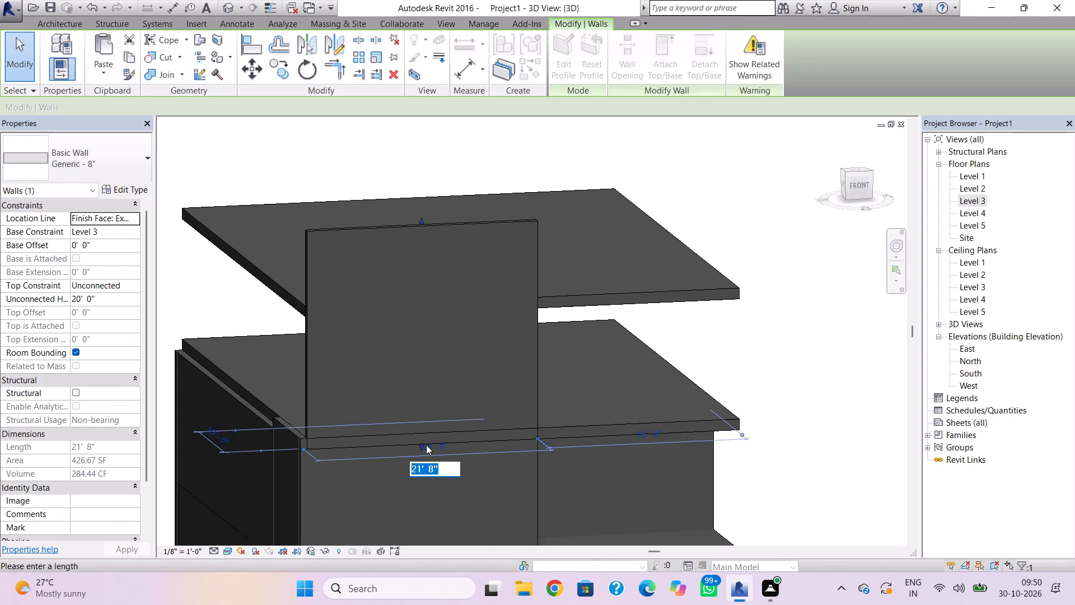
scroll(426, 445, up, 2)
drag(422, 445, 423, 429)
click(610, 394)
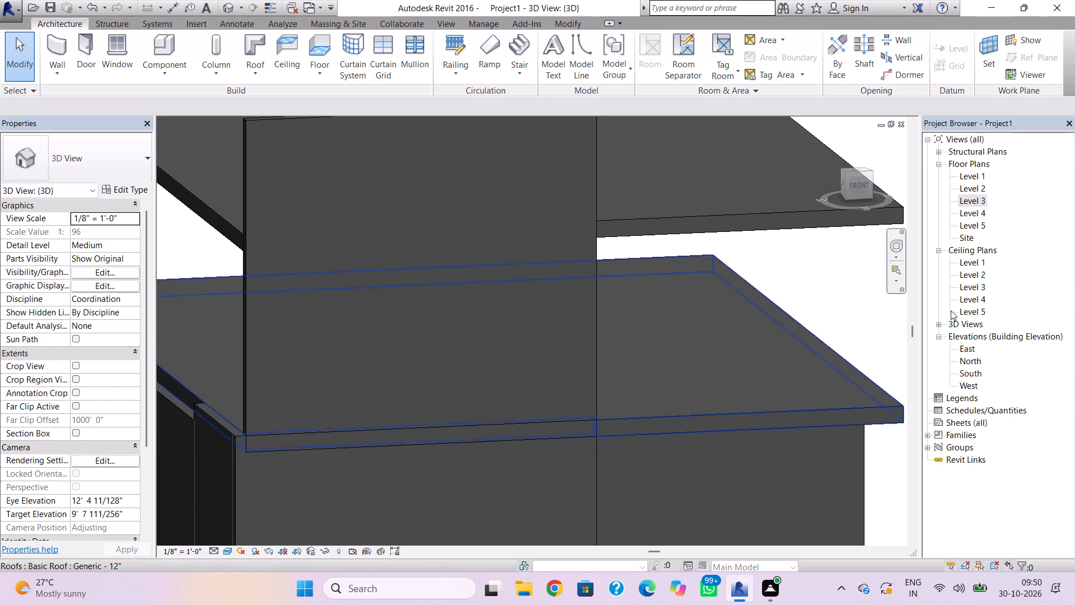
Draw a Generic - 8" side wall 12' long and 20' high on Level 3, running back from the front wall's west end and flipped outward.
click(973, 202)
click(973, 202)
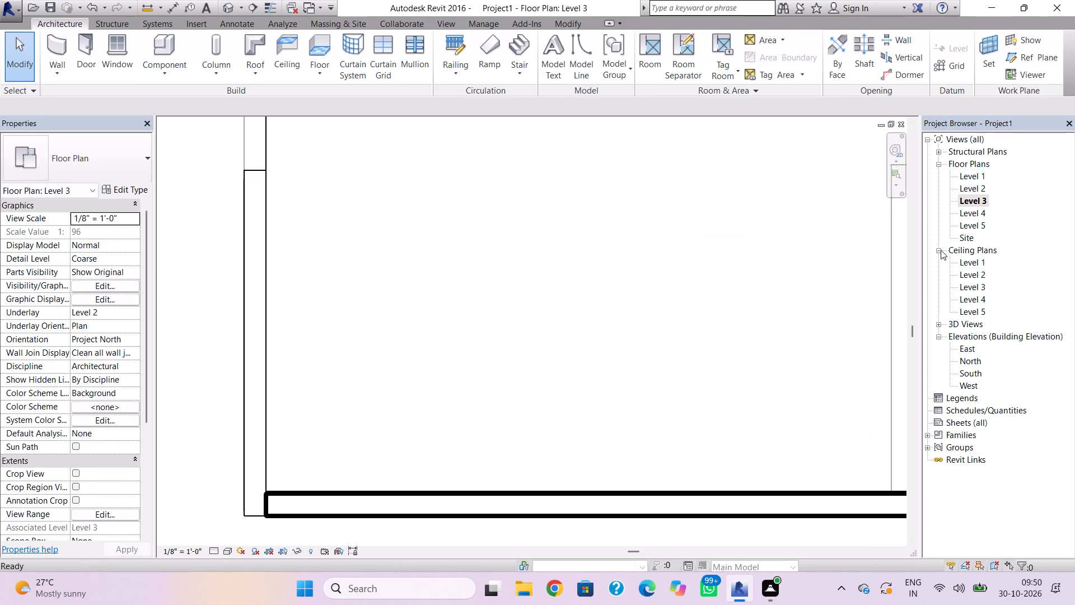
scroll(321, 458, down, 6)
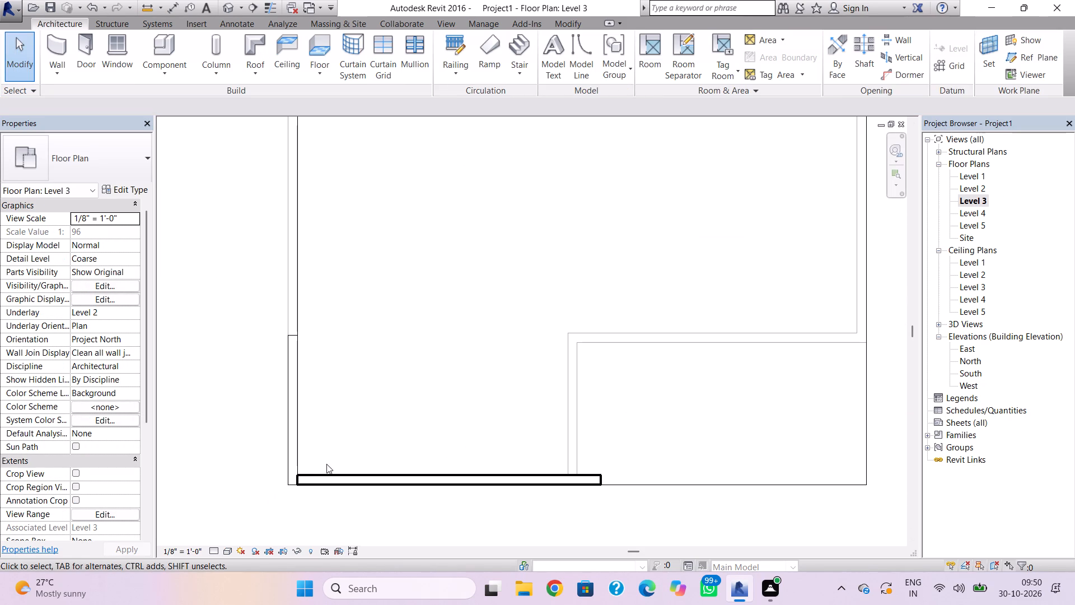
click(58, 50)
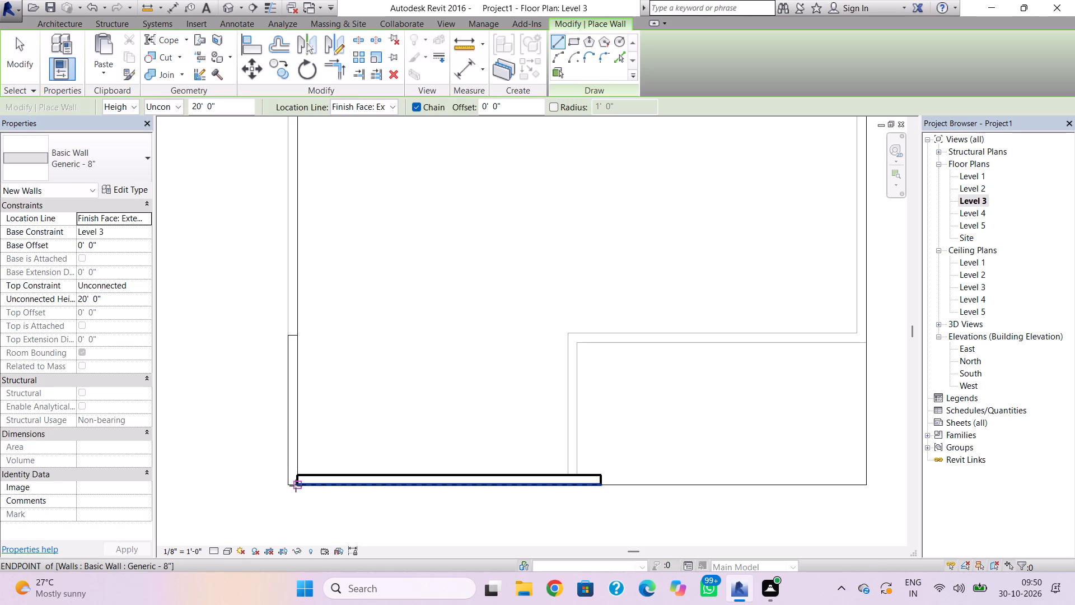
click(294, 488)
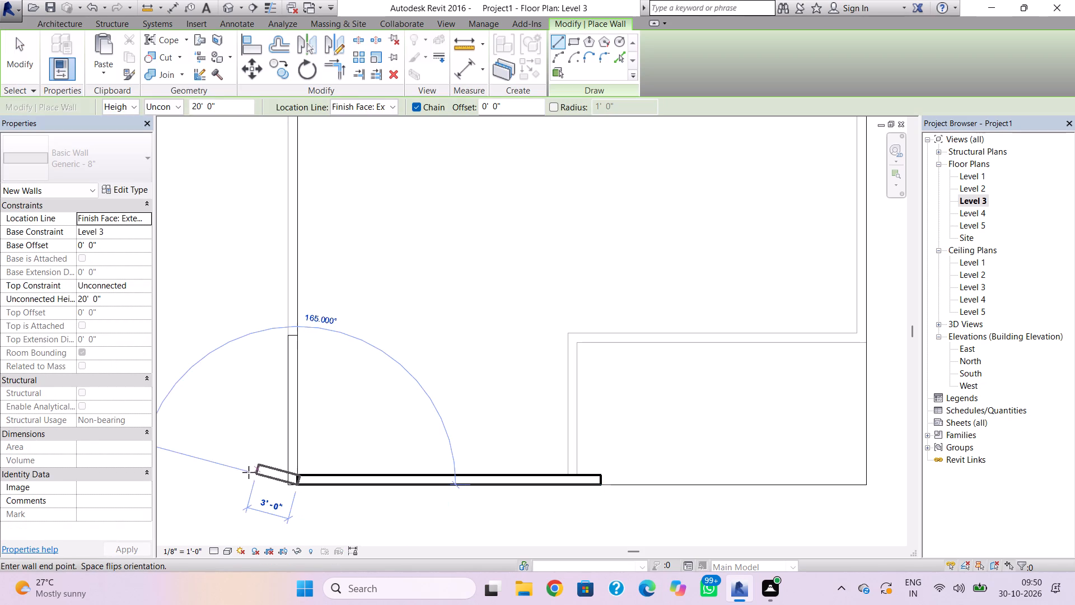
key(space)
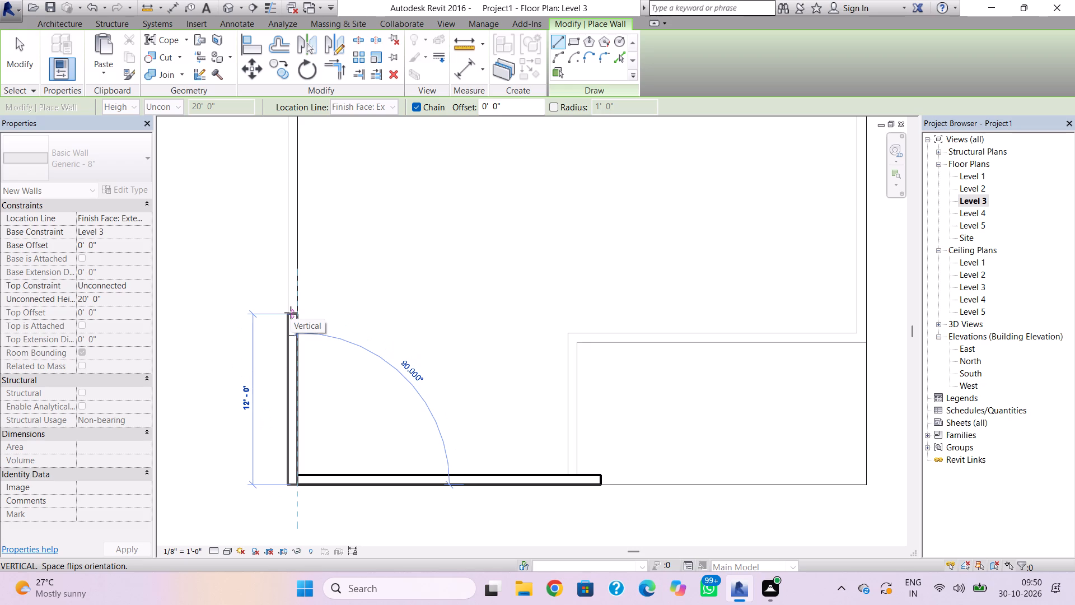
click(291, 313)
key(Escape)
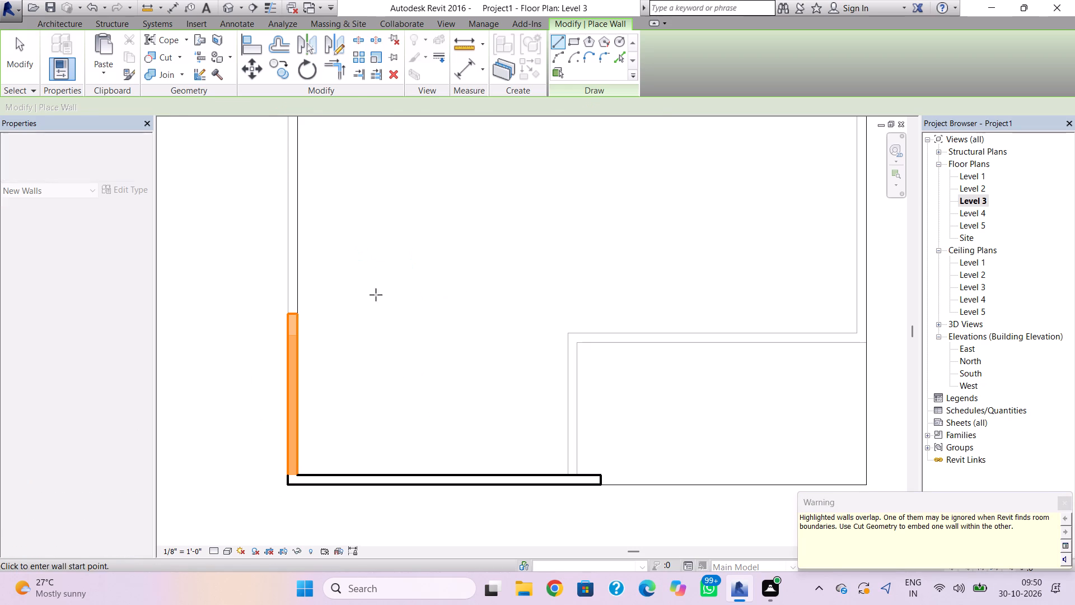
Examine the new Level 3 front and side walls against the roofs in the 3D view.
click(227, 8)
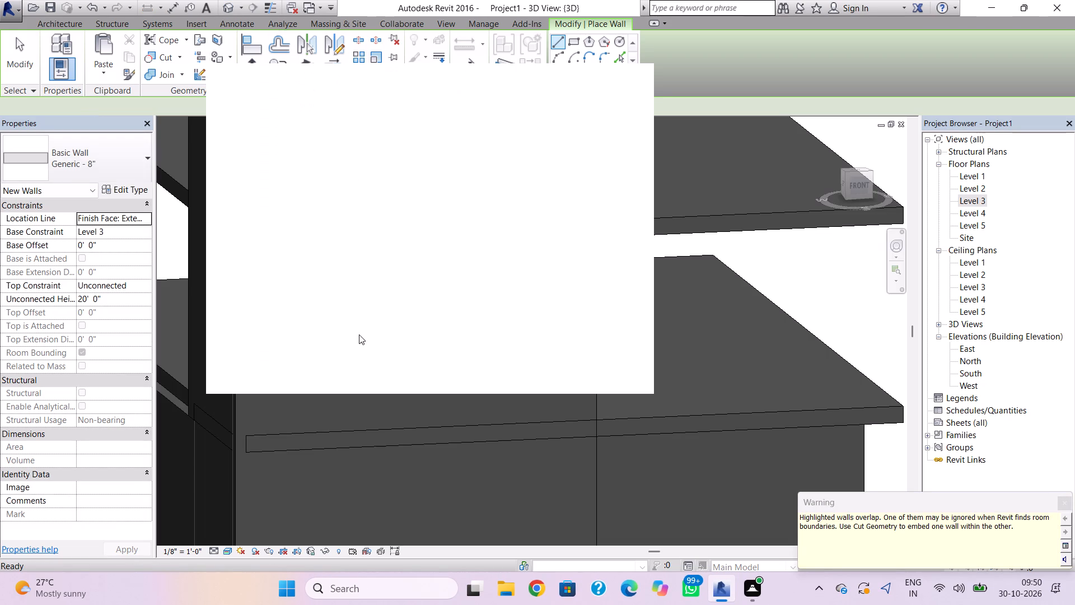
scroll(338, 342, down, 3)
scroll(526, 337, up, 1)
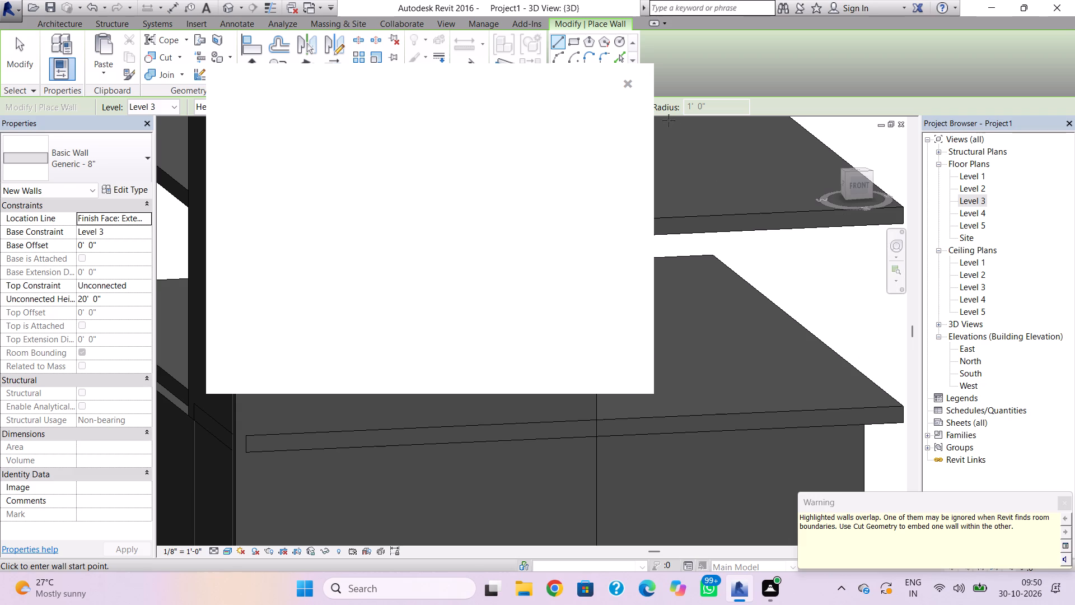
click(627, 87)
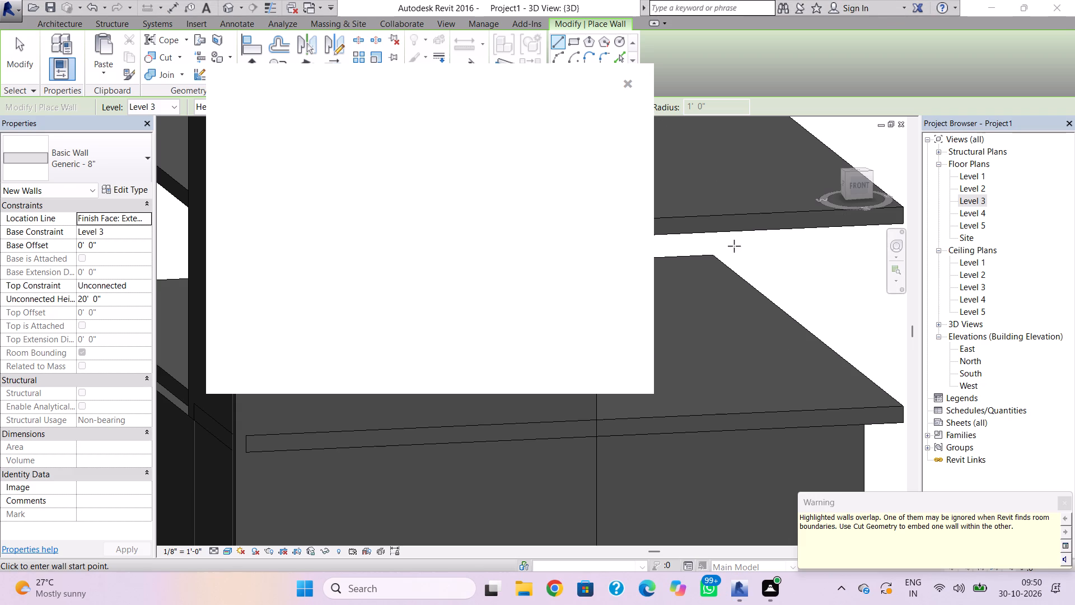
shift+right_drag(567, 402, 719, 428)
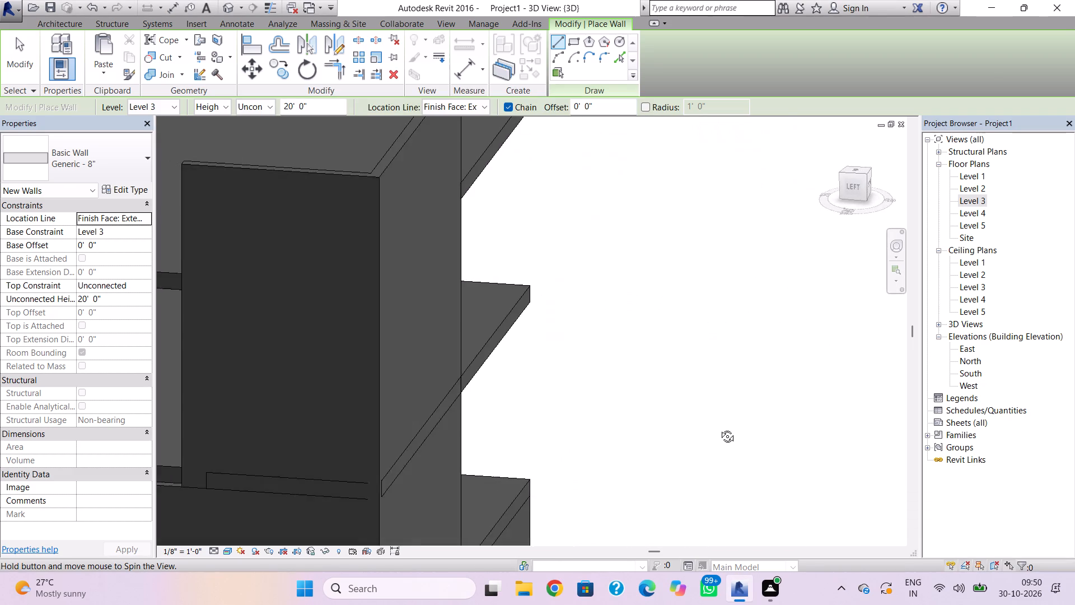
shift+right_drag(719, 428, 444, 414)
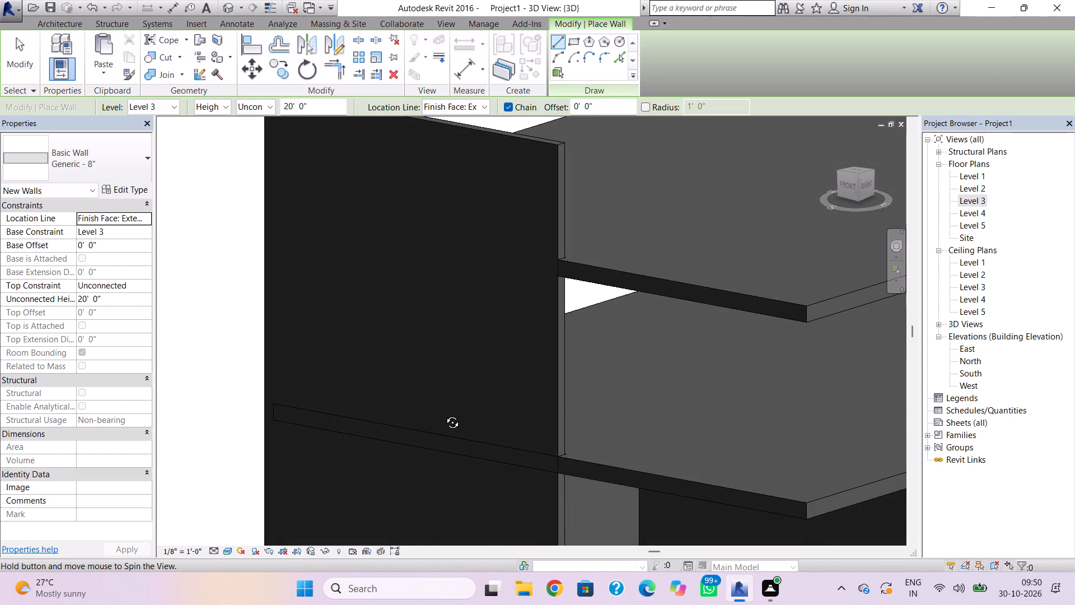
shift+right_drag(444, 414, 448, 421)
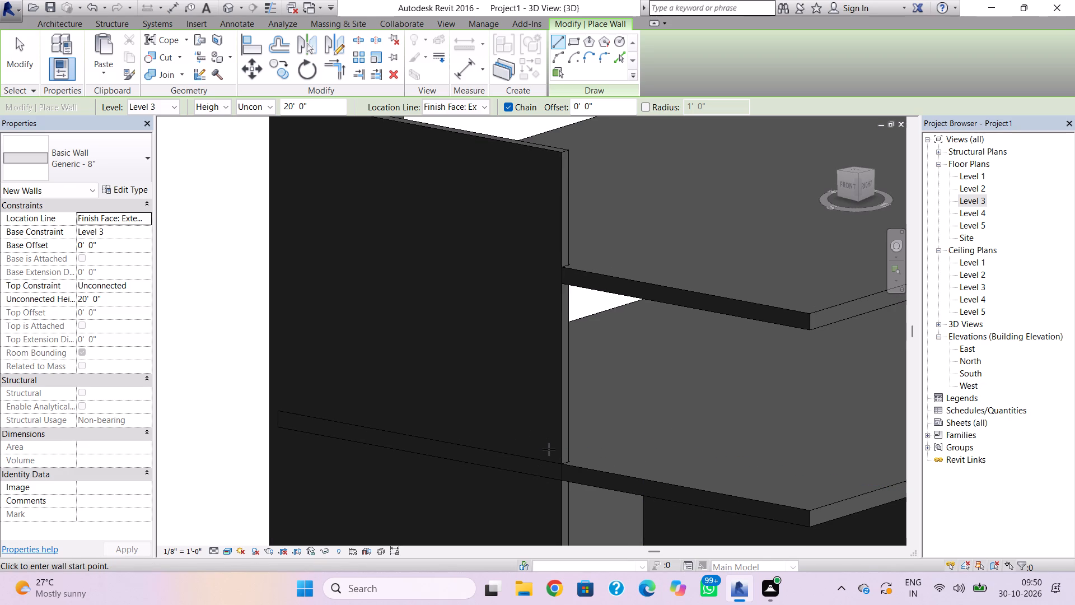
scroll(565, 473, down, 1)
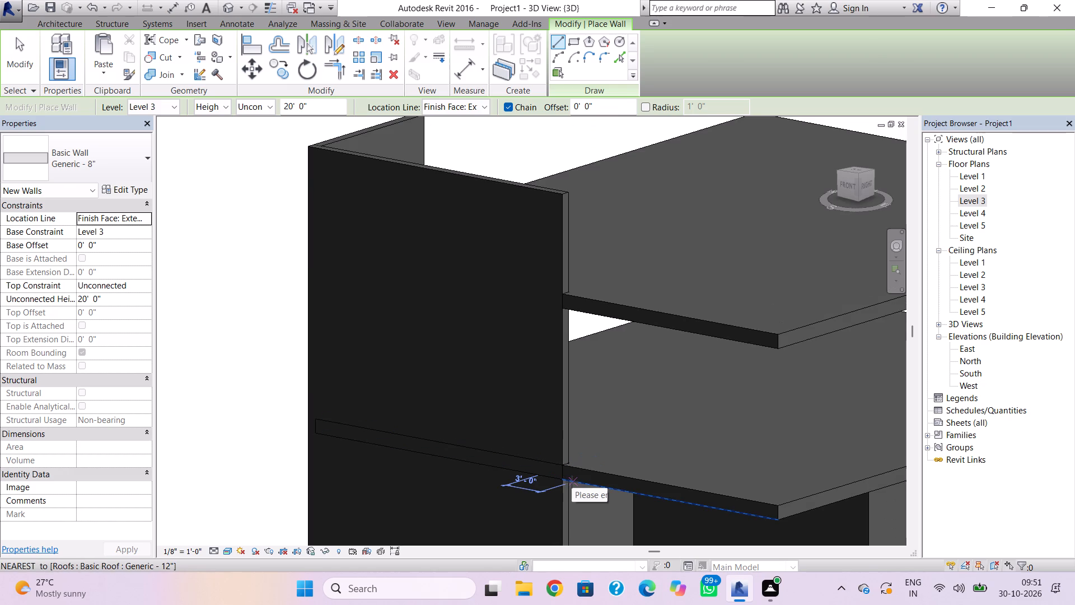
scroll(572, 482, down, 3)
scroll(572, 482, up, 1)
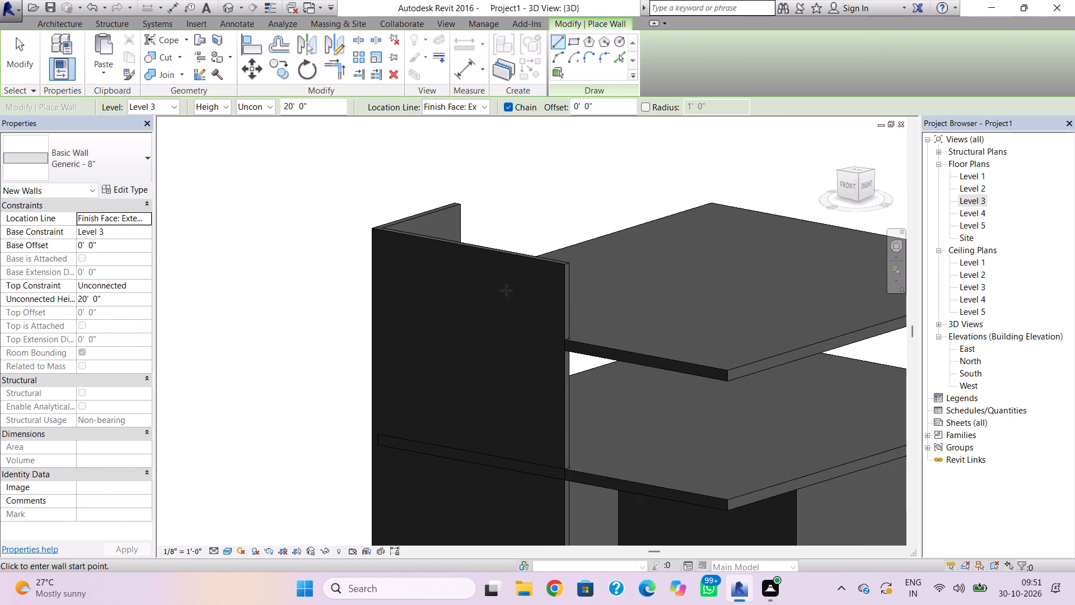
key(Escape)
key(Escape)
Lower the top of the Level 3 front wall to the underside of the Level 4 roof, about 12' high.
shift+right_drag(572, 394, 579, 395)
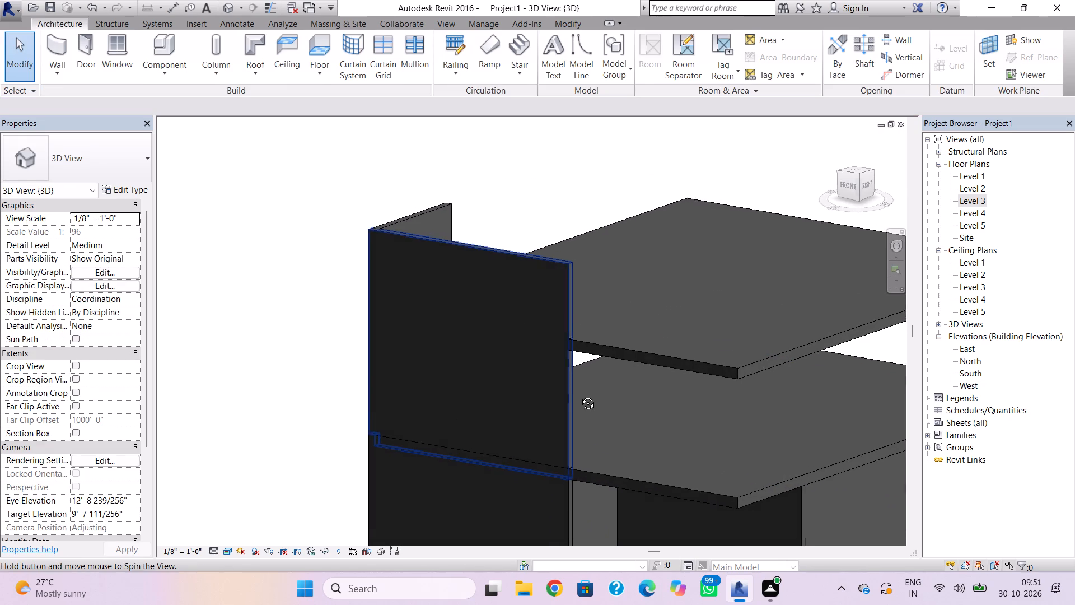
shift+right_drag(579, 395, 637, 357)
click(499, 238)
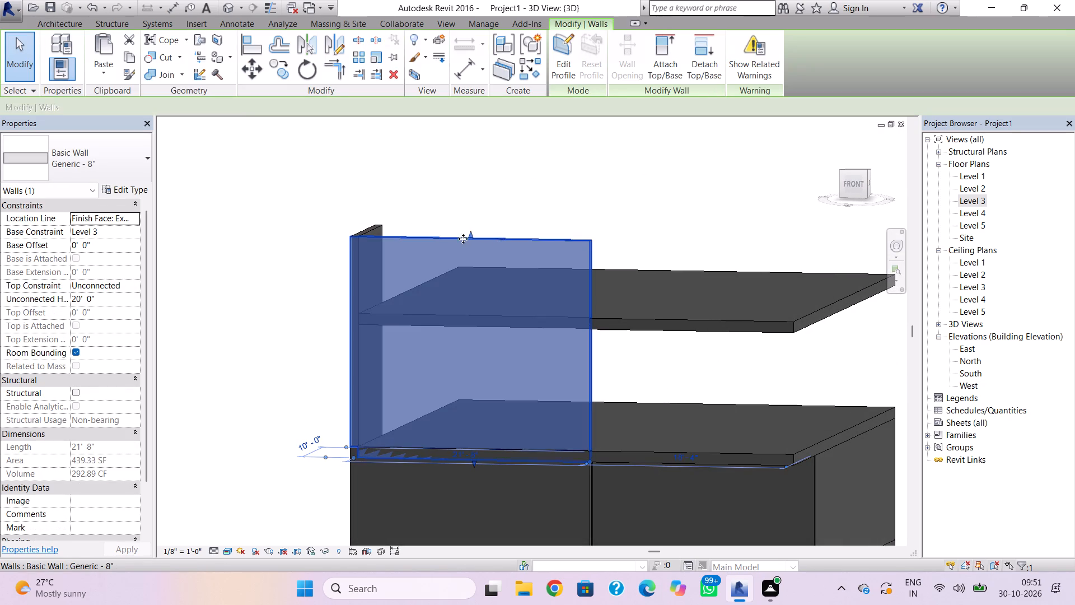
drag(465, 238, 471, 327)
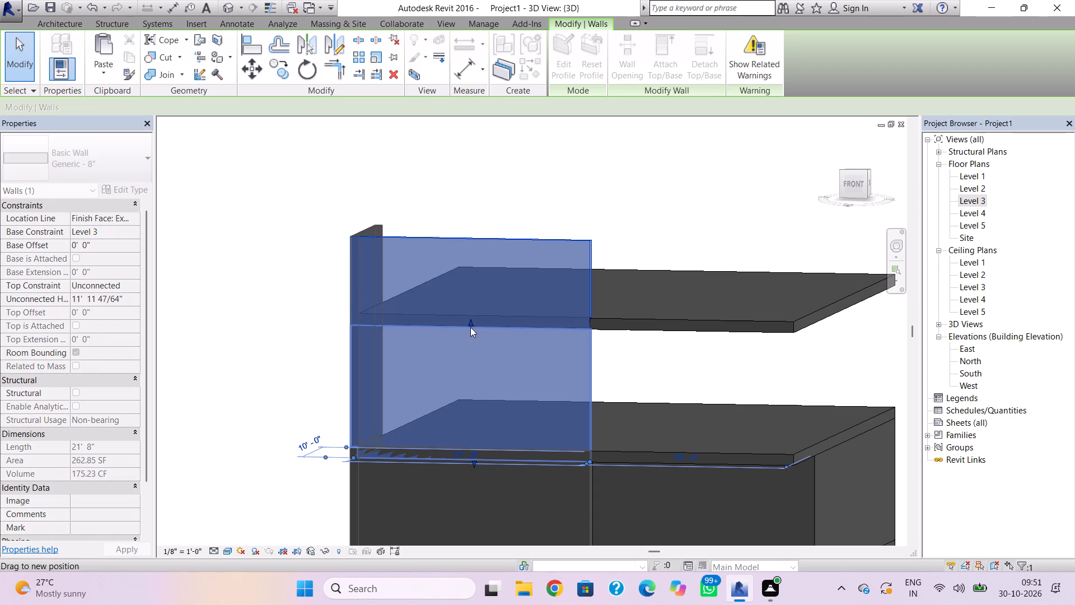
Lower the top of the Level 3 side wall to Level 4, making it 12' high.
click(351, 275)
drag(362, 230, 366, 238)
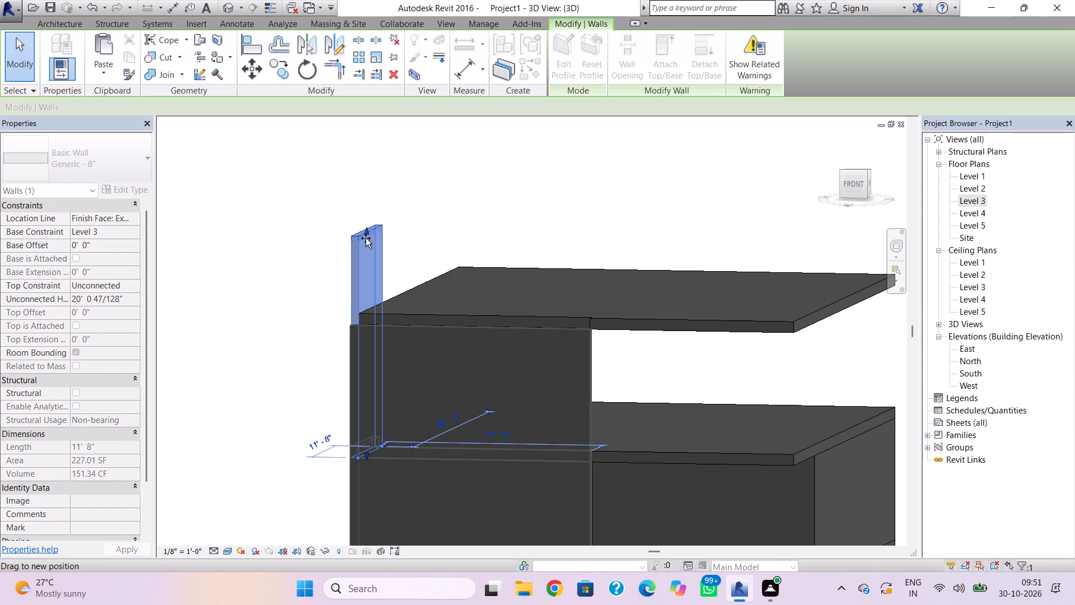
drag(366, 238, 364, 319)
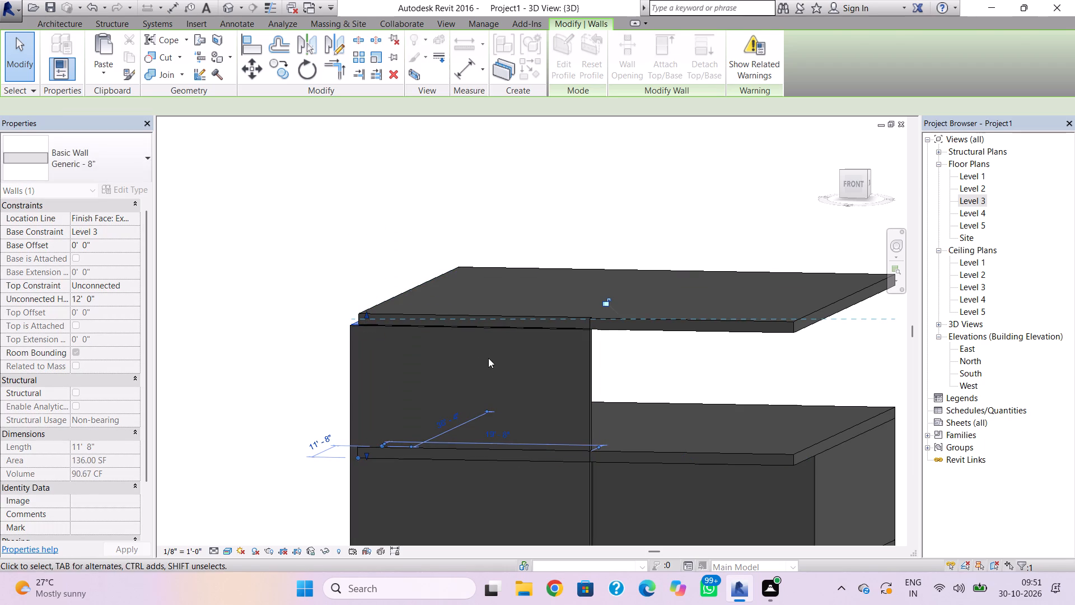
key(Escape)
Edit the Level 4 roof's footprint on the Level 3 plan, deleting the front boundary line along the front wall and the short jog line.
shift+right_drag(625, 376, 683, 367)
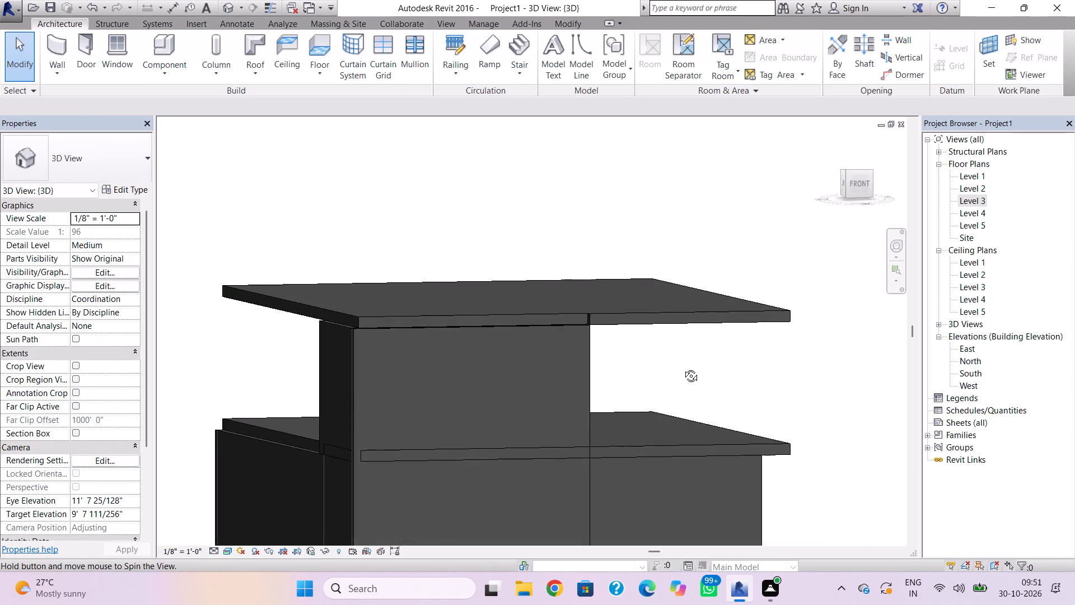
shift+right_drag(683, 367, 646, 514)
double_click(693, 359)
double_click(693, 366)
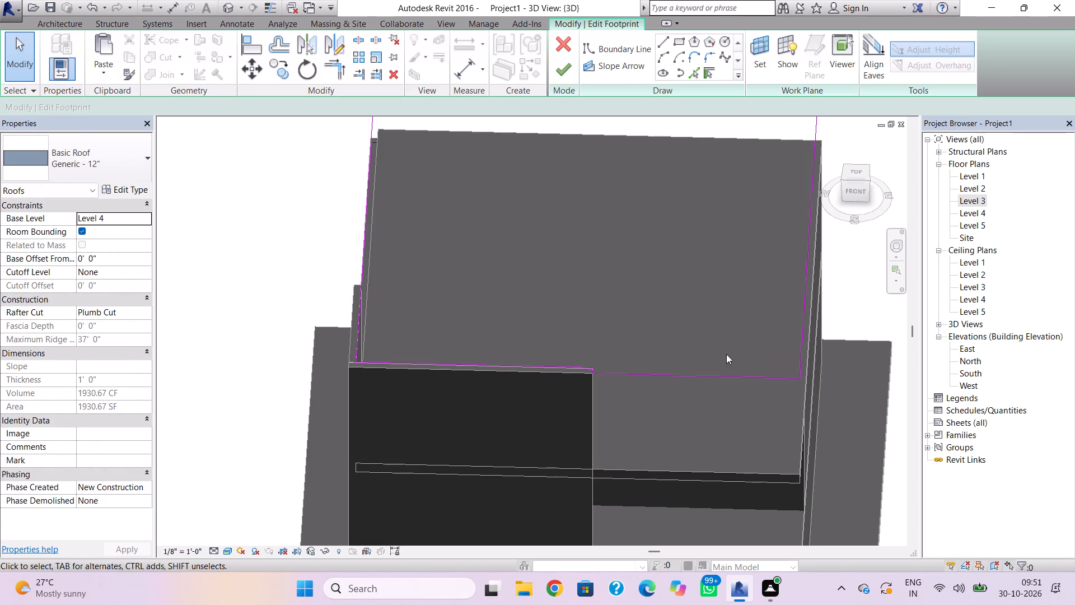
double_click(968, 203)
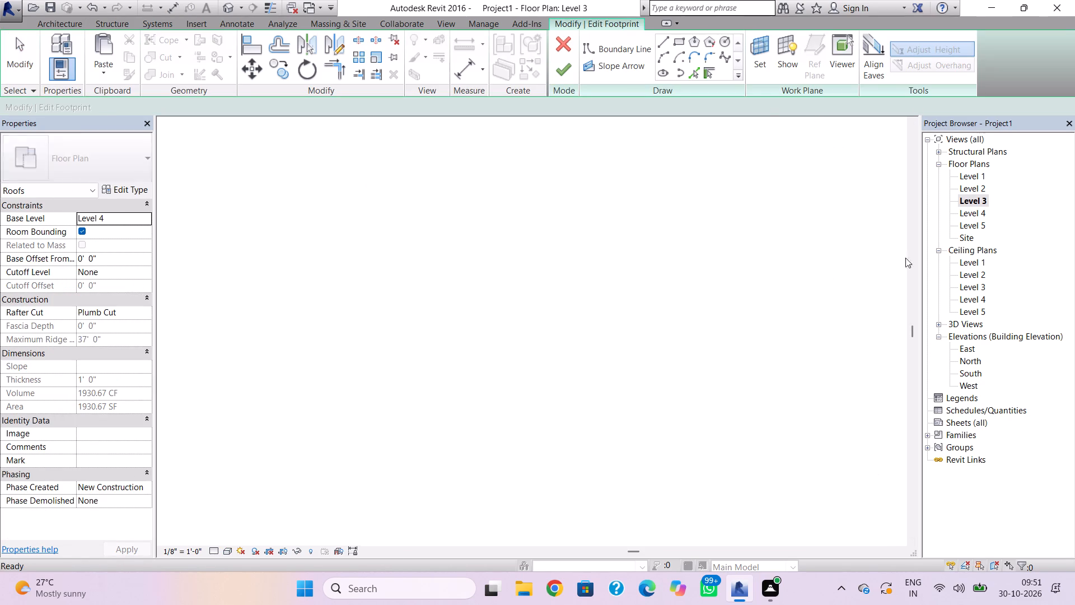
click(571, 471)
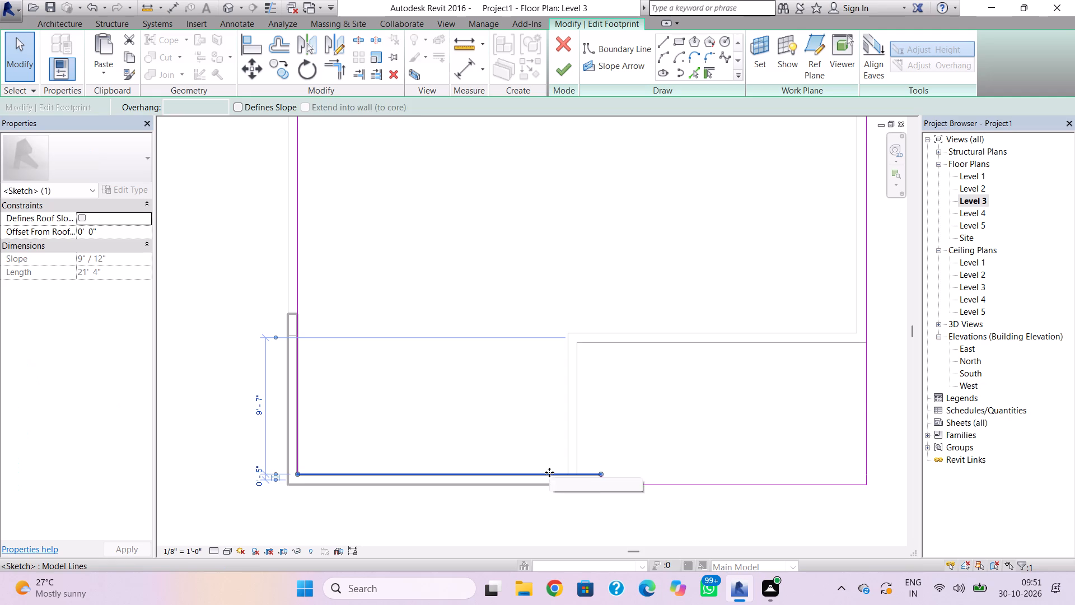
key(Delete)
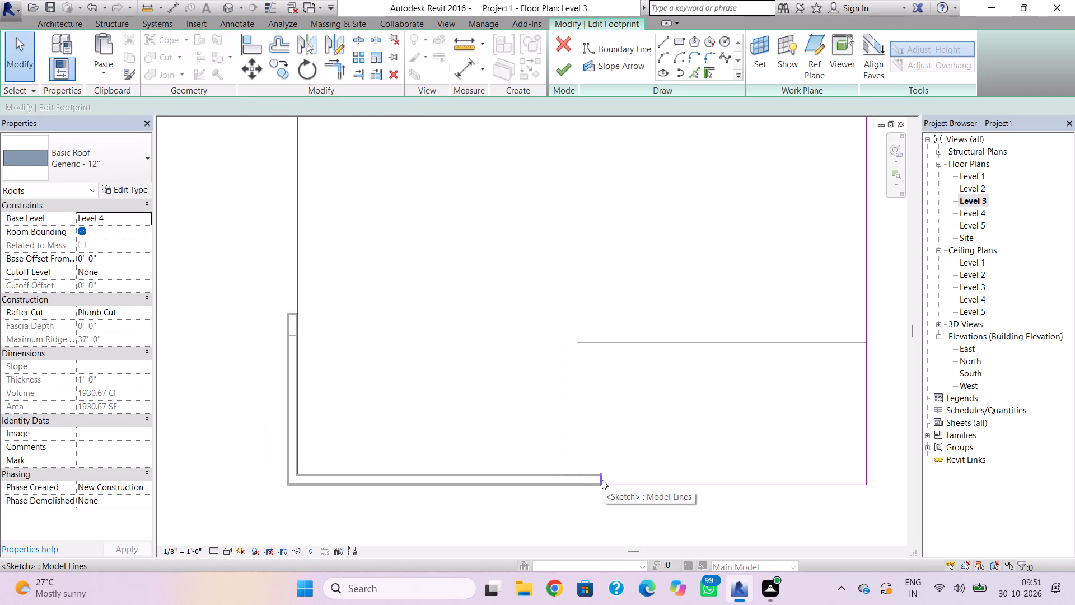
click(602, 480)
key(Delete)
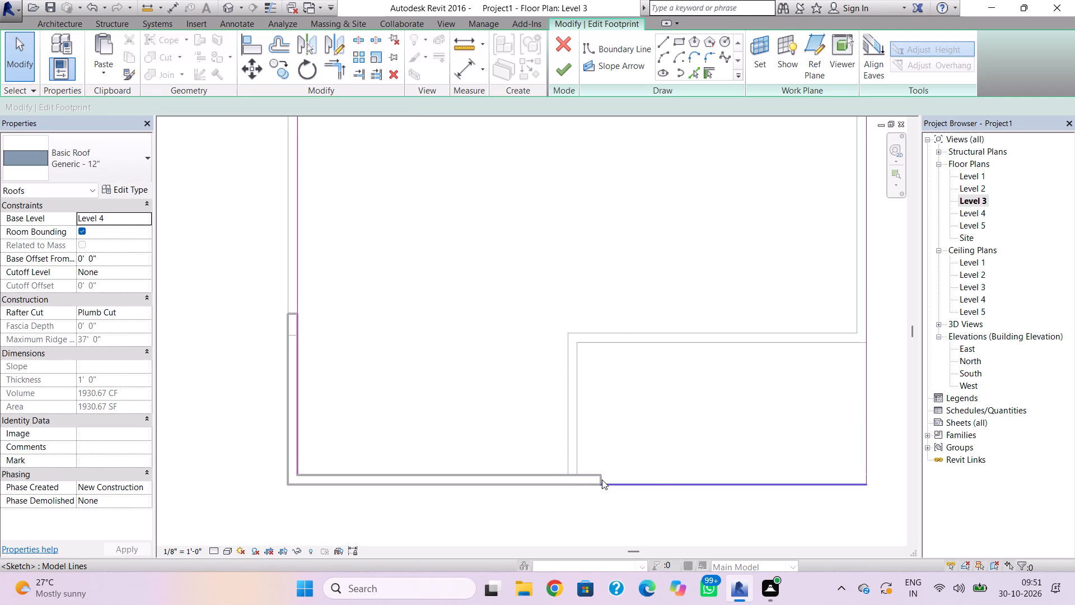
Extend the remaining front roof boundary line west to the front wall's outer corner, about 40' 8" long.
click(603, 485)
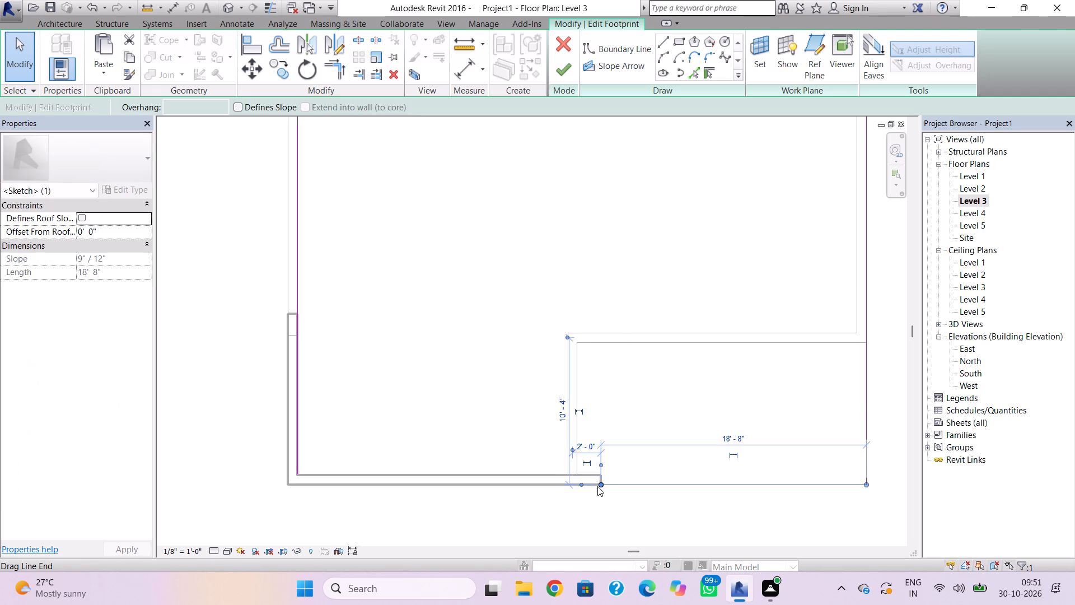
drag(600, 486, 304, 491)
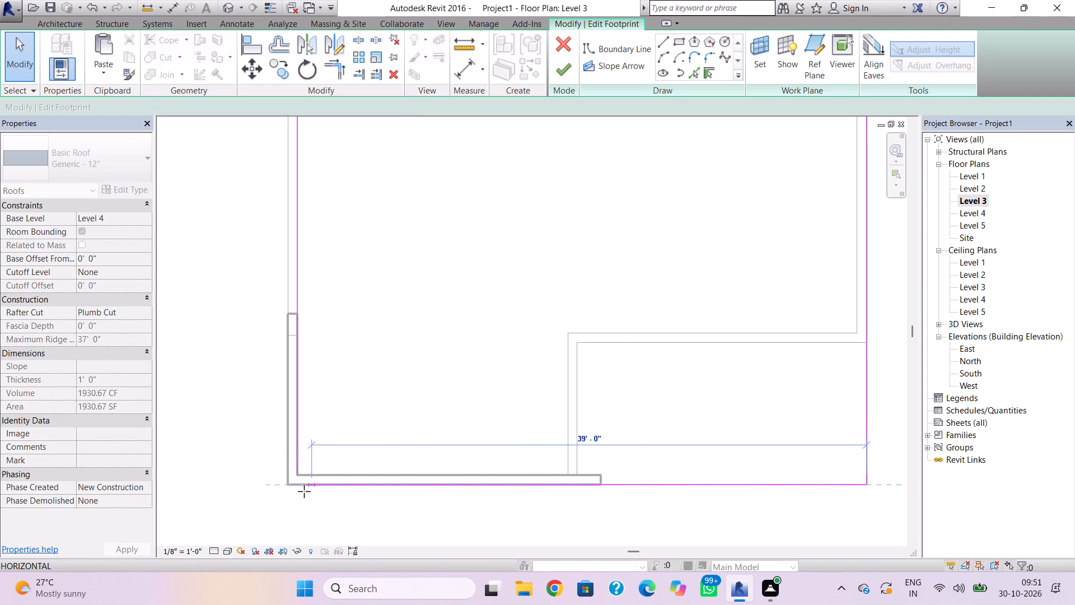
drag(304, 491, 283, 486)
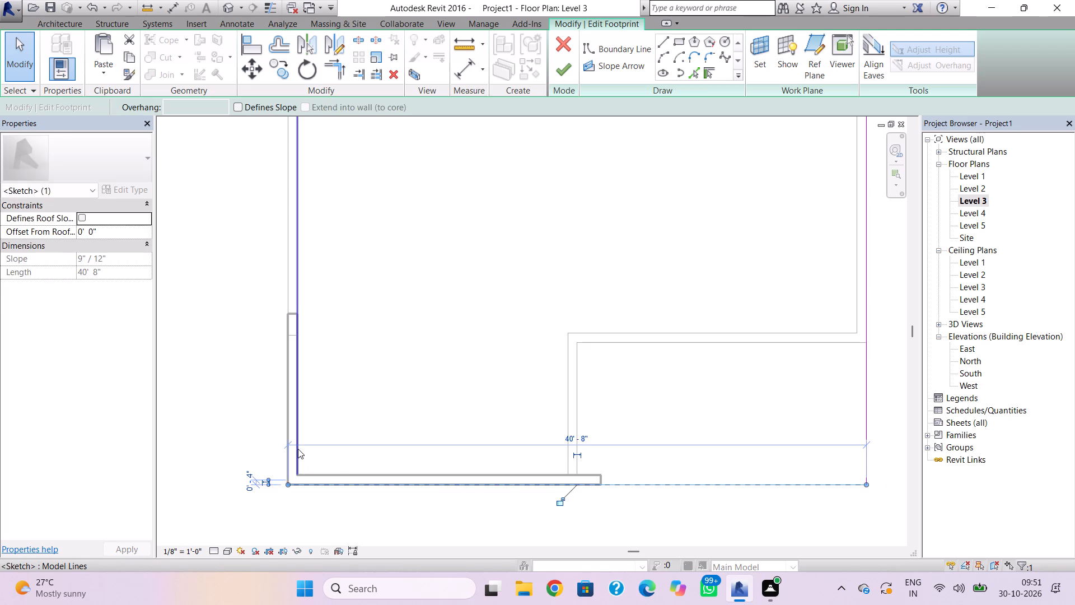
Shift the roof's west boundary line out to the side wall's outer face and extend it to meet the front boundary line.
click(297, 446)
key(Left)
key(Left)
key(Left)
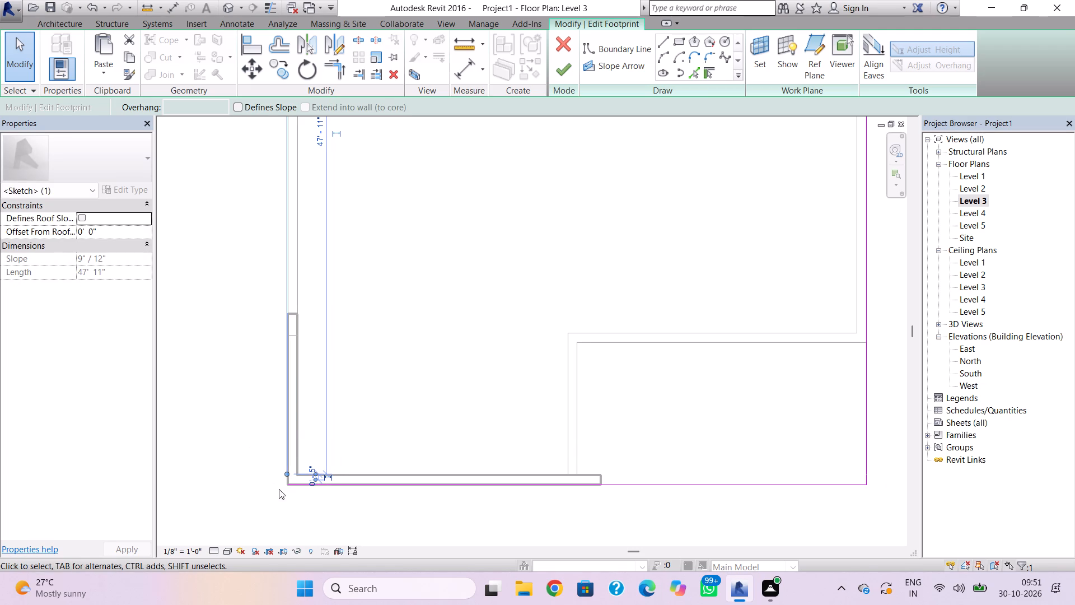
scroll(281, 479, up, 7)
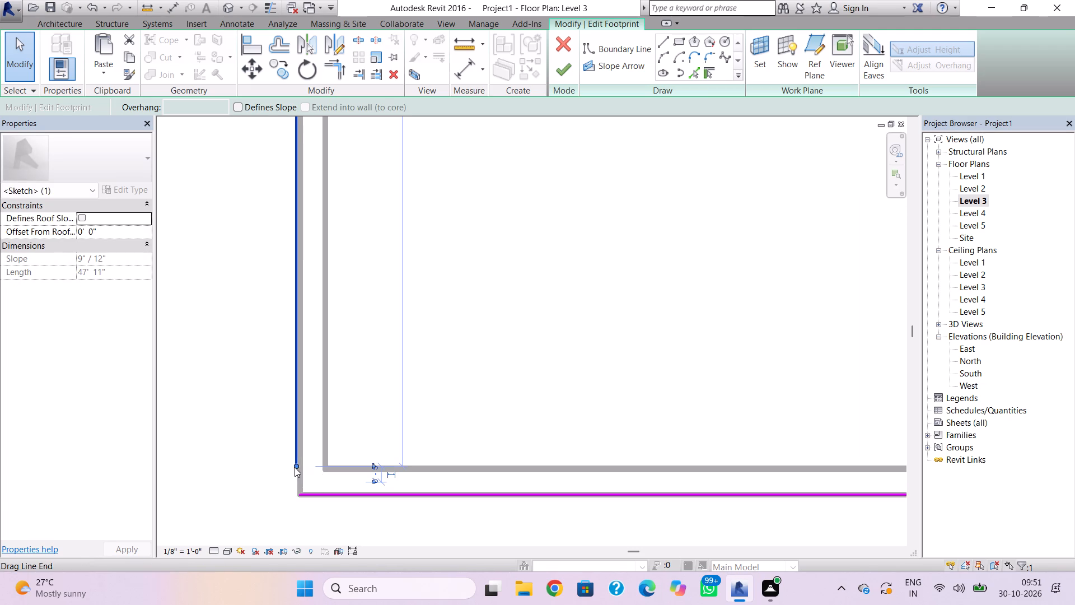
drag(295, 467, 297, 494)
click(277, 490)
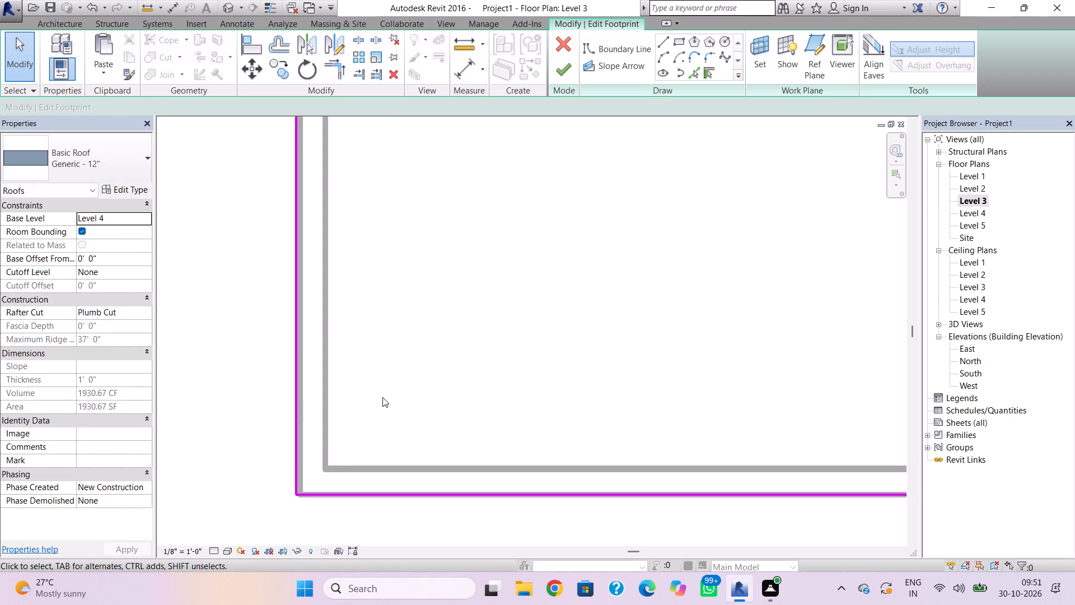
Finish the roof footprint and attach the highlighted walls to the roof.
click(572, 77)
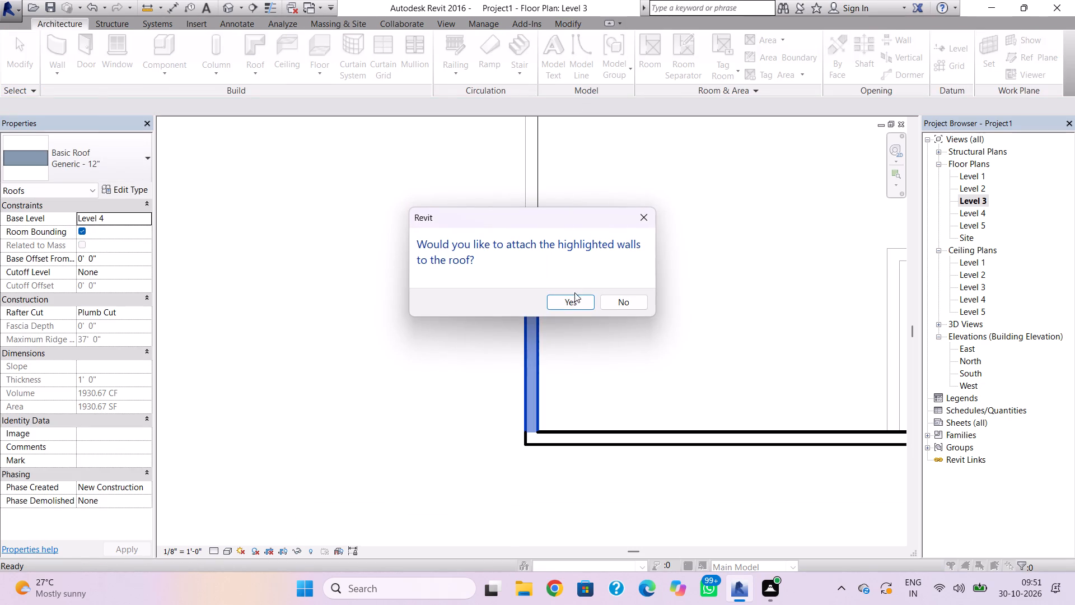
click(575, 297)
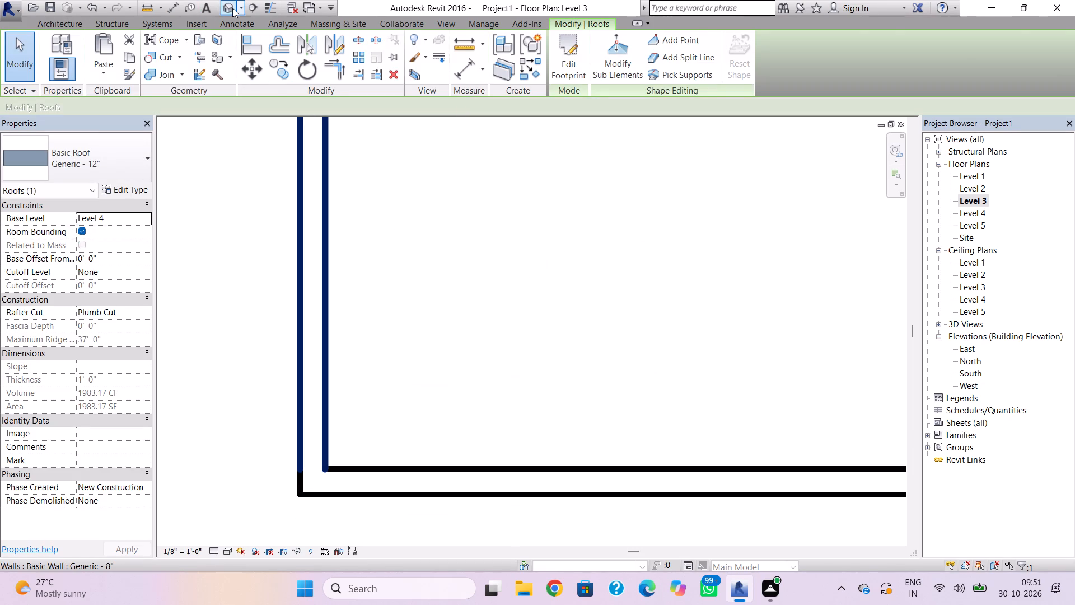
Edit the Level 4 roof's footprint on the Level 3 plan, moving its rear boundary line to about 14' 8" from the front boundary, and finish.
click(232, 8)
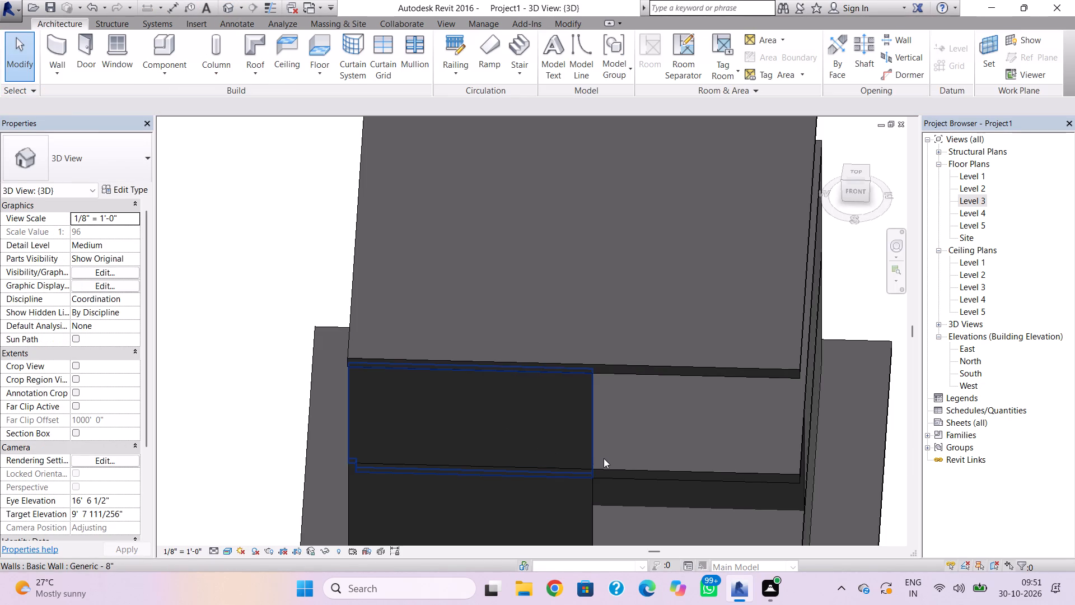
click(689, 368)
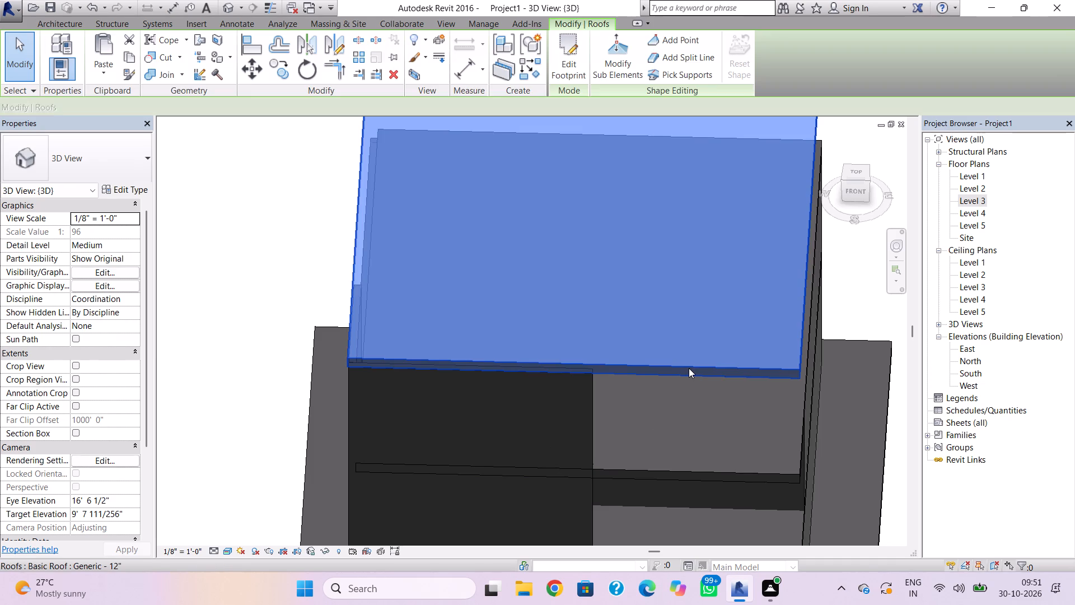
click(689, 368)
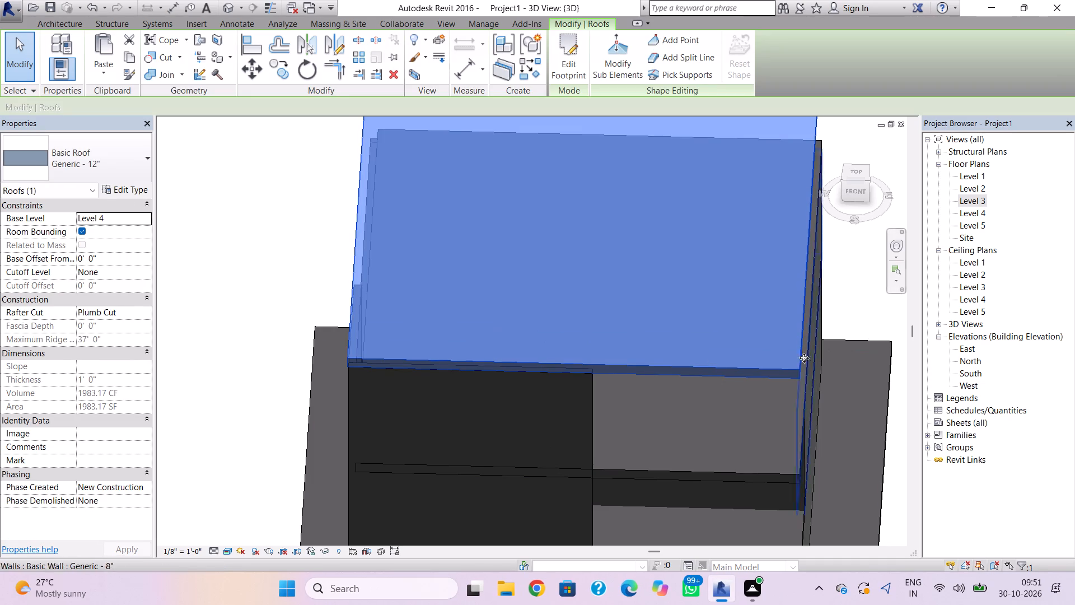
double_click(751, 374)
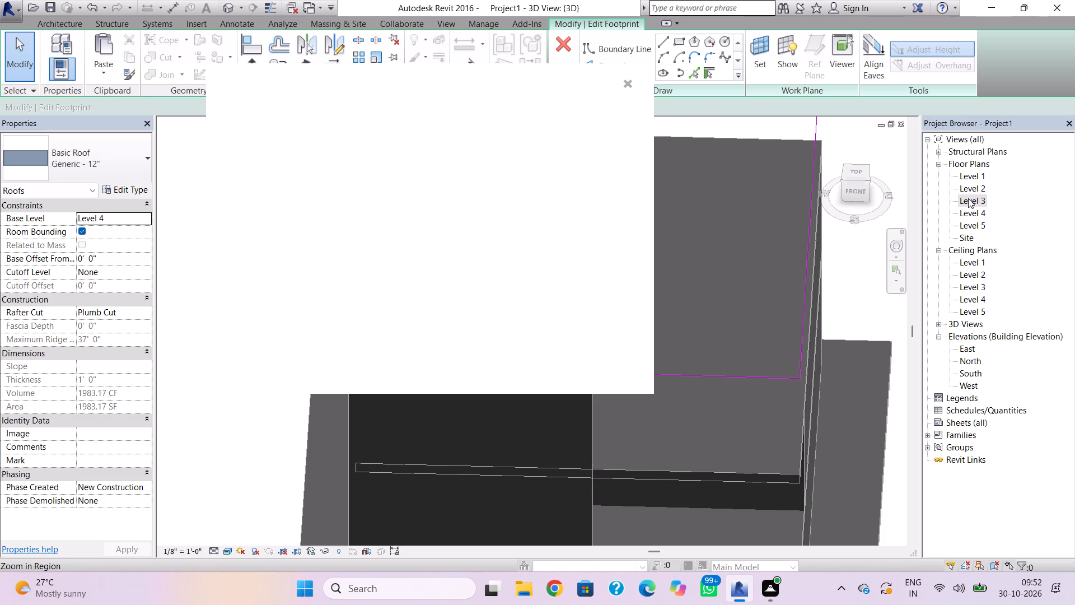
click(623, 89)
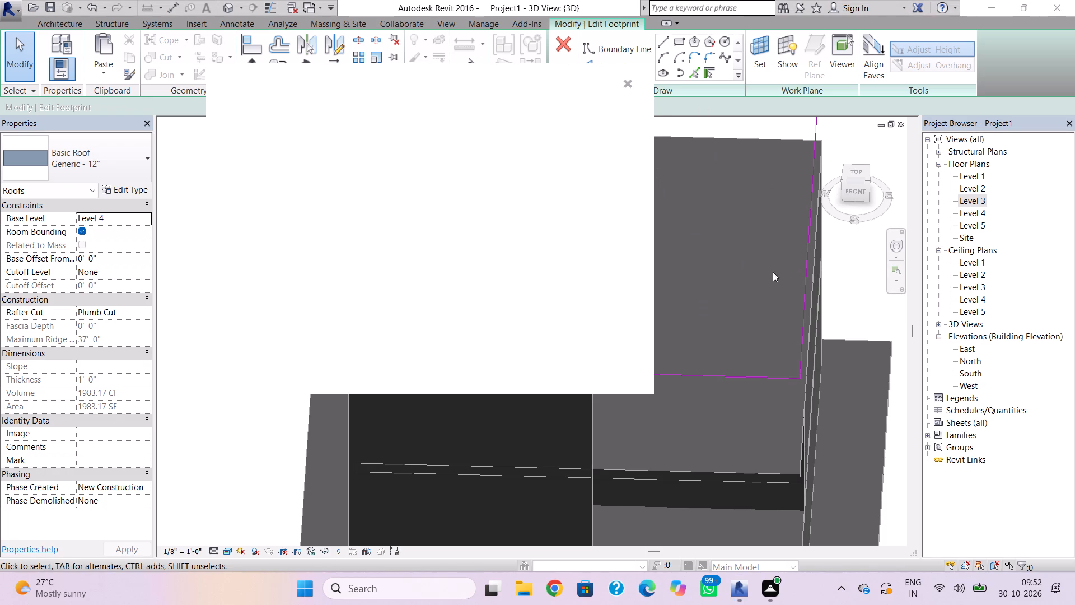
double_click(974, 201)
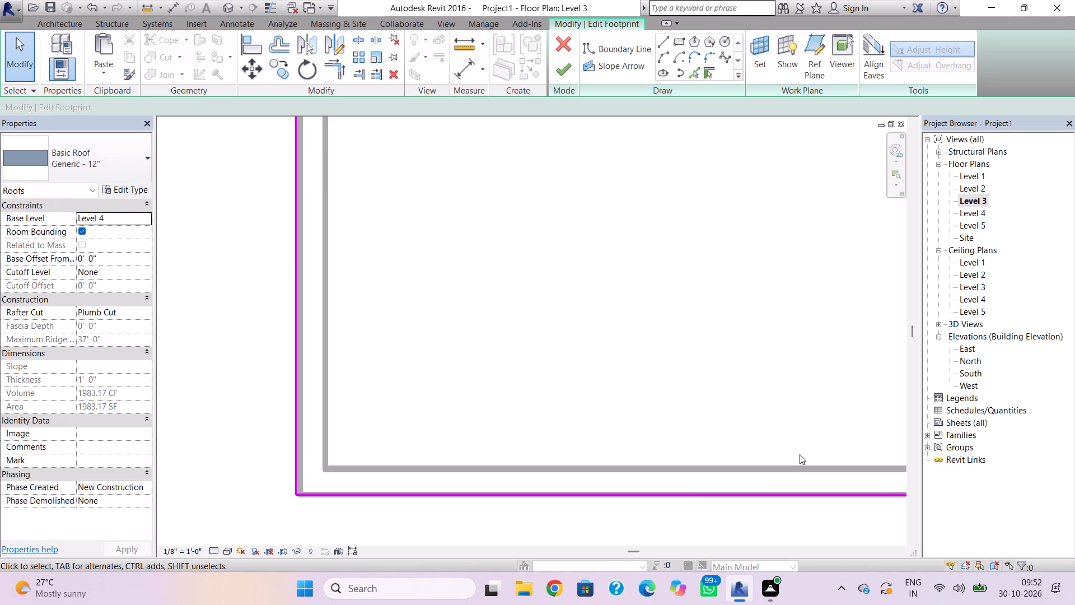
scroll(679, 497, down, 4)
scroll(631, 489, down, 9)
middle_drag(619, 491, 553, 508)
scroll(550, 501, up, 1)
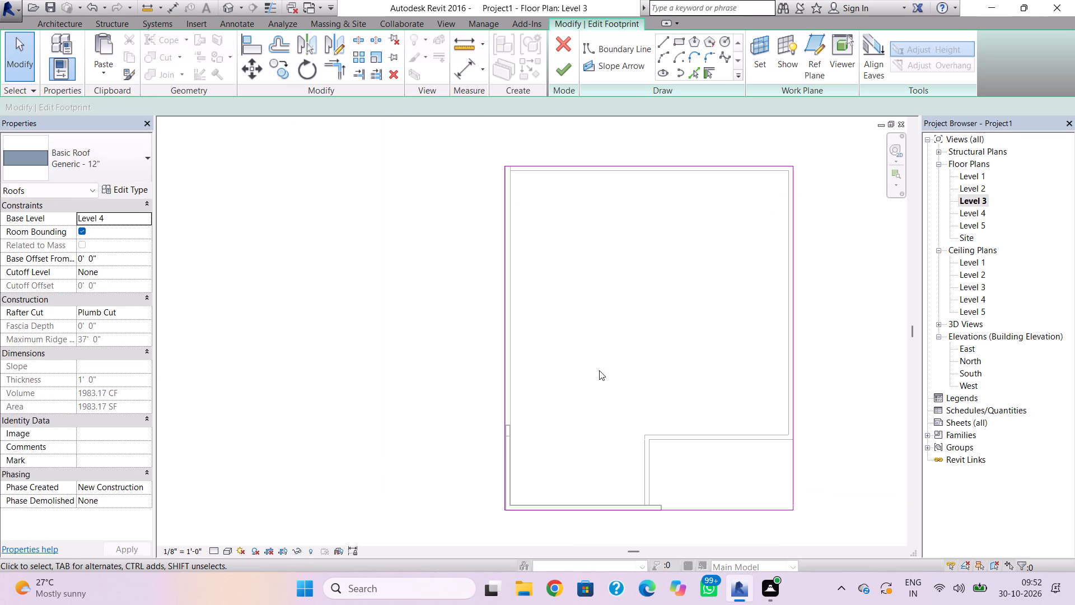
click(648, 165)
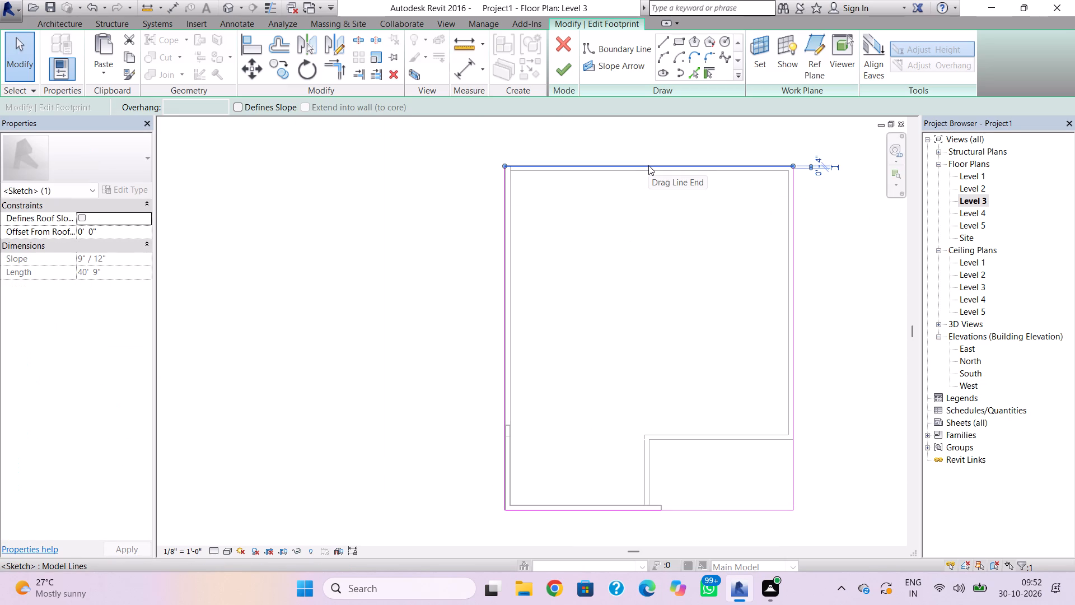
key(Down)
key(Down)
key(Down)
key(Down)
key(Down)
key(Down)
key(Down)
key(Down)
key(Down)
key(Down)
key(Down)
key(Down)
key(Down)
key(Down)
key(Down)
key(Down)
key(Down)
key(Down)
key(Down)
key(Down)
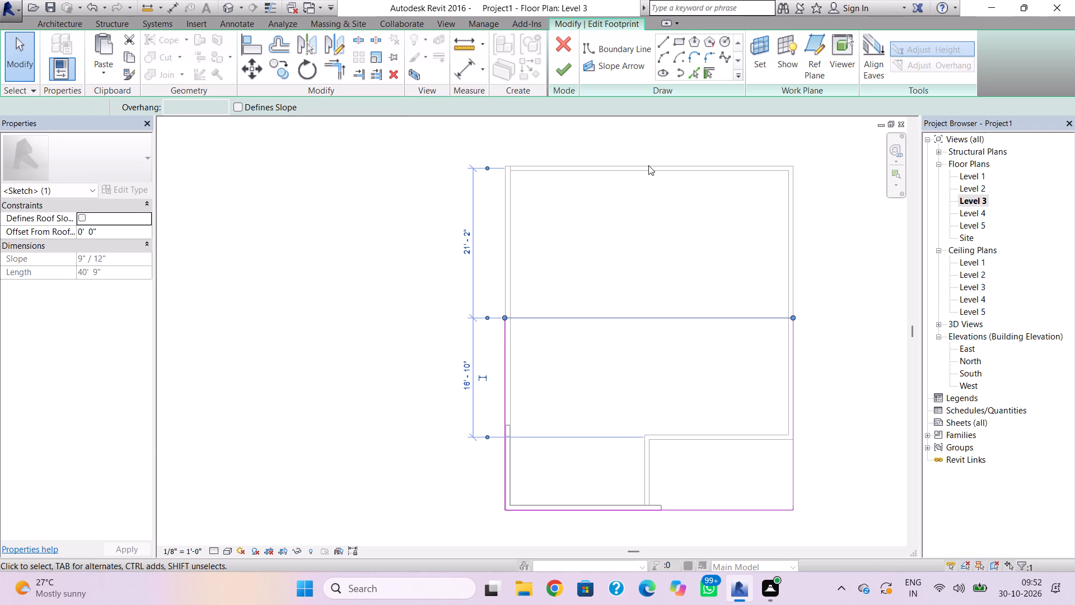
key(Down)
key(Down)
key(Down)
key(Down)
key(Down)
key(Down)
key(Down)
key(Down)
key(Down)
key(Down)
key(Down)
key(Down)
key(Down)
key(Down)
key(Down)
key(Down)
key(Down)
key(Down)
key(Down)
key(Down)
key(Down)
key(Down)
key(Down)
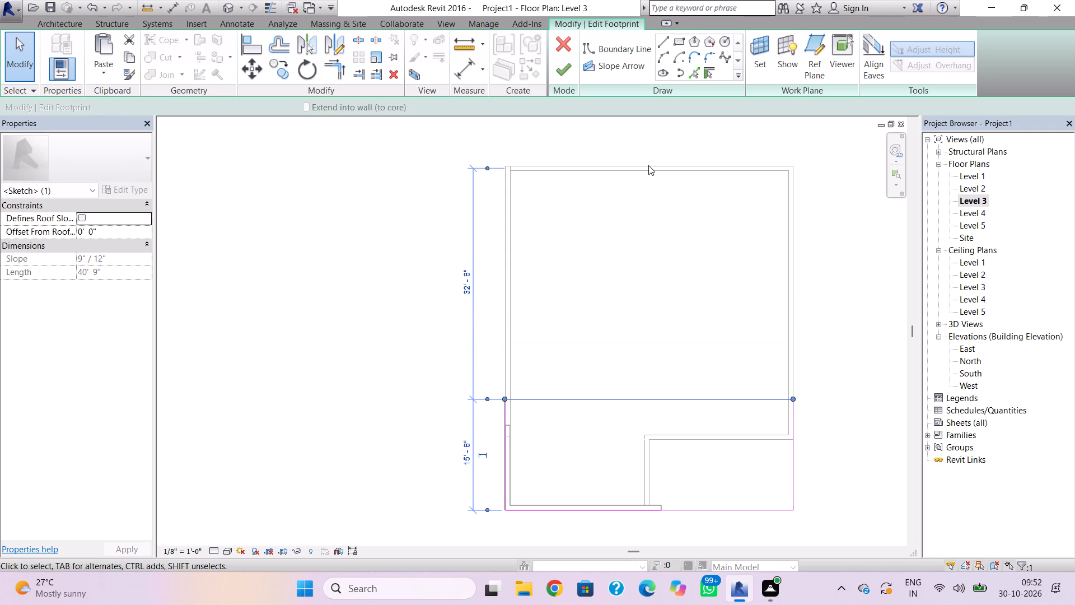
key(Down)
key(Down)
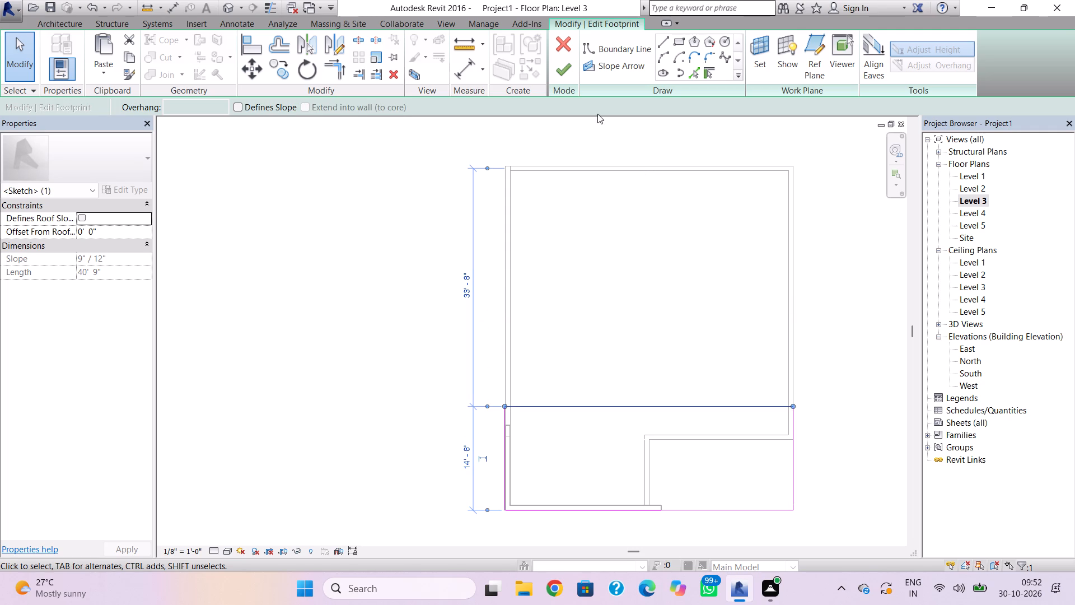
click(562, 80)
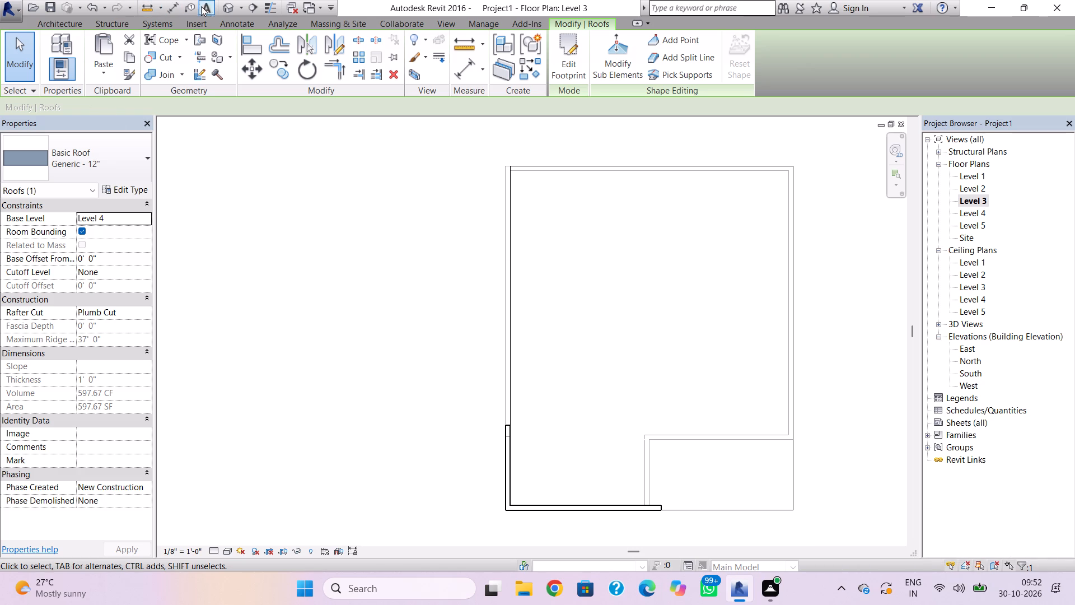
Examine the shortened Level 4 roof in the 3D view from the front and above.
click(228, 10)
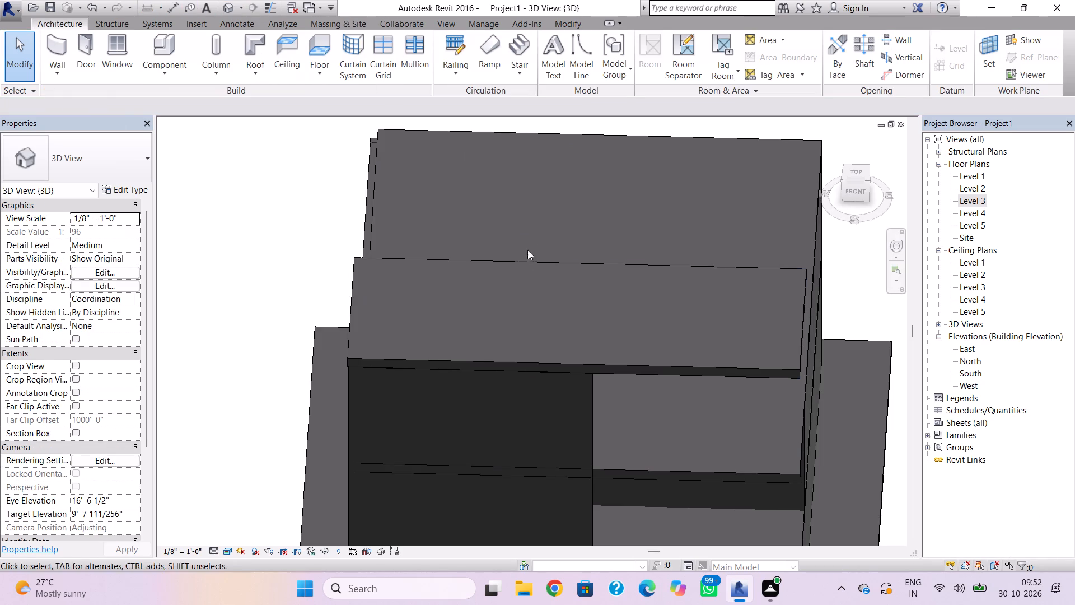
click(618, 364)
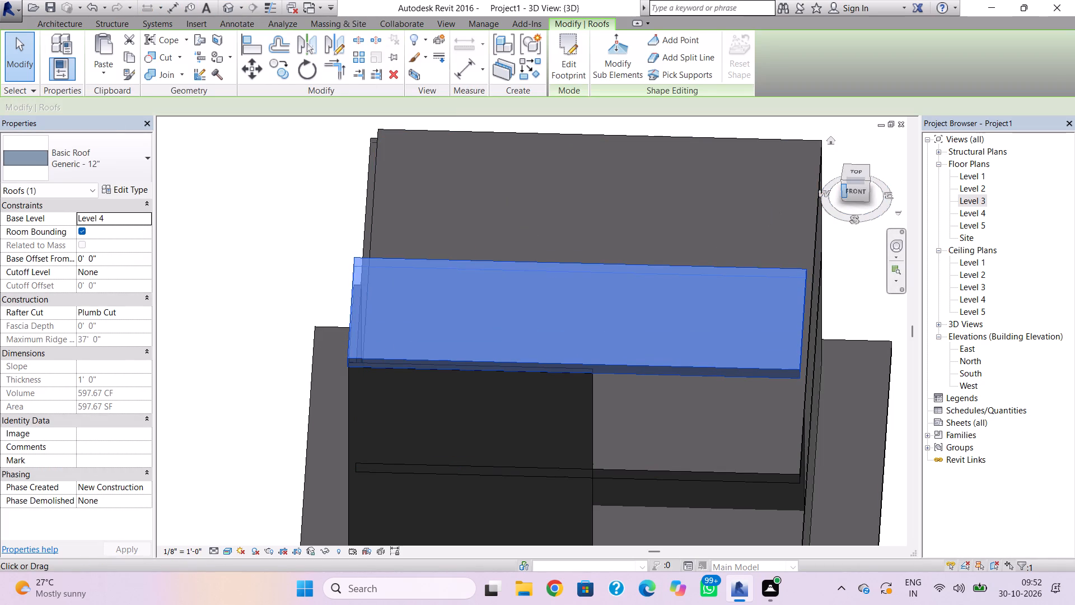
drag(845, 188, 854, 173)
drag(850, 193, 851, 171)
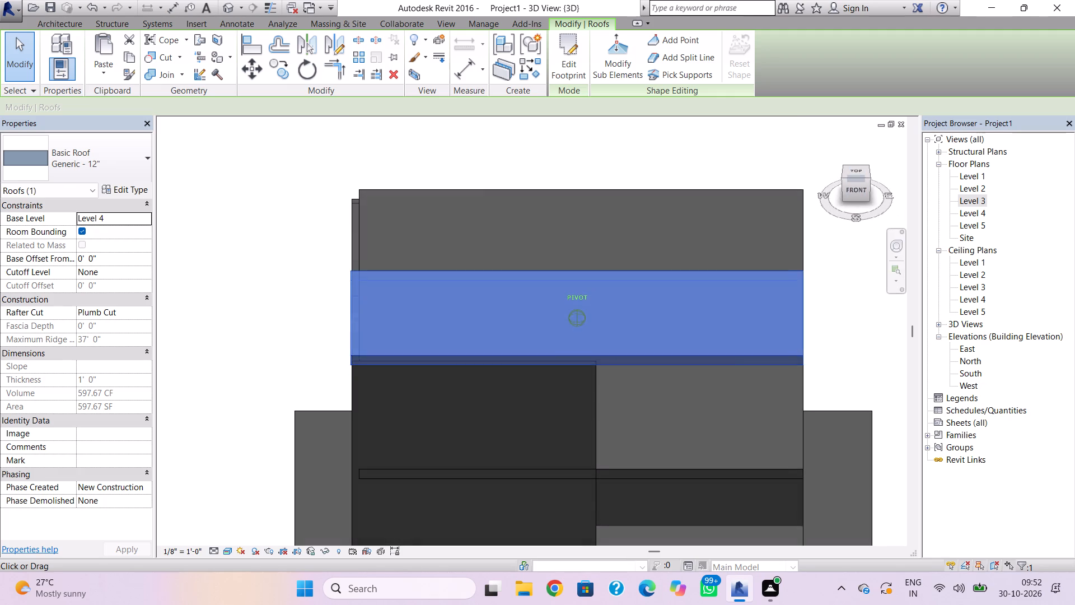
drag(851, 171, 867, 172)
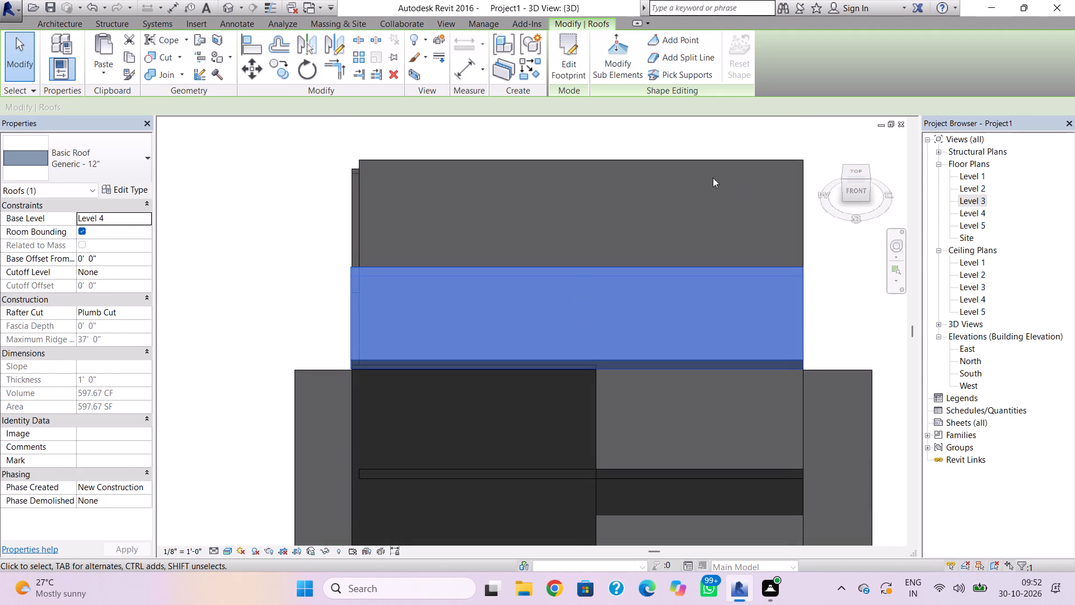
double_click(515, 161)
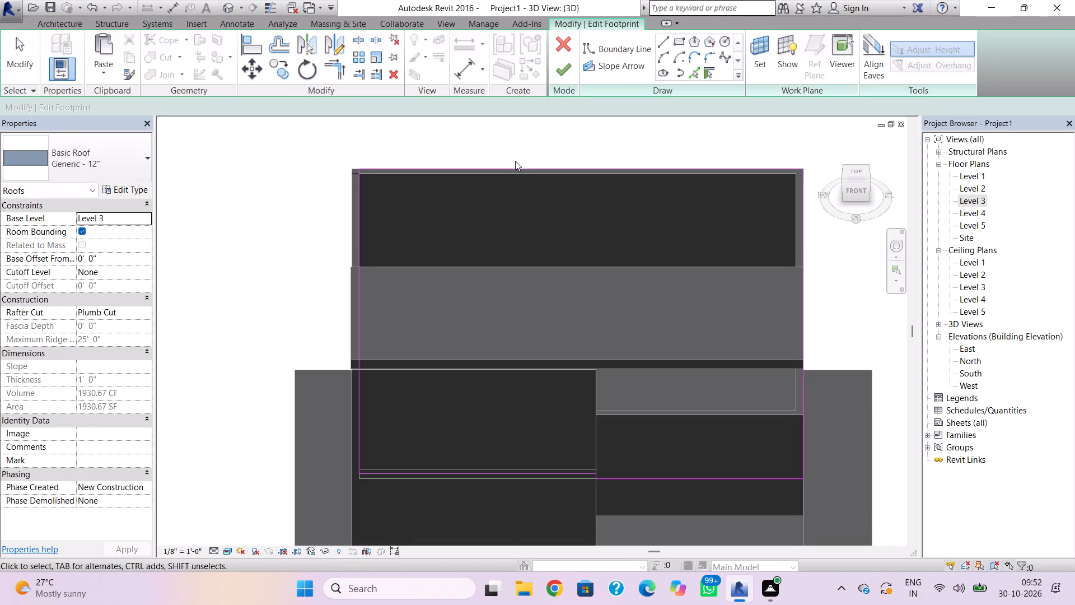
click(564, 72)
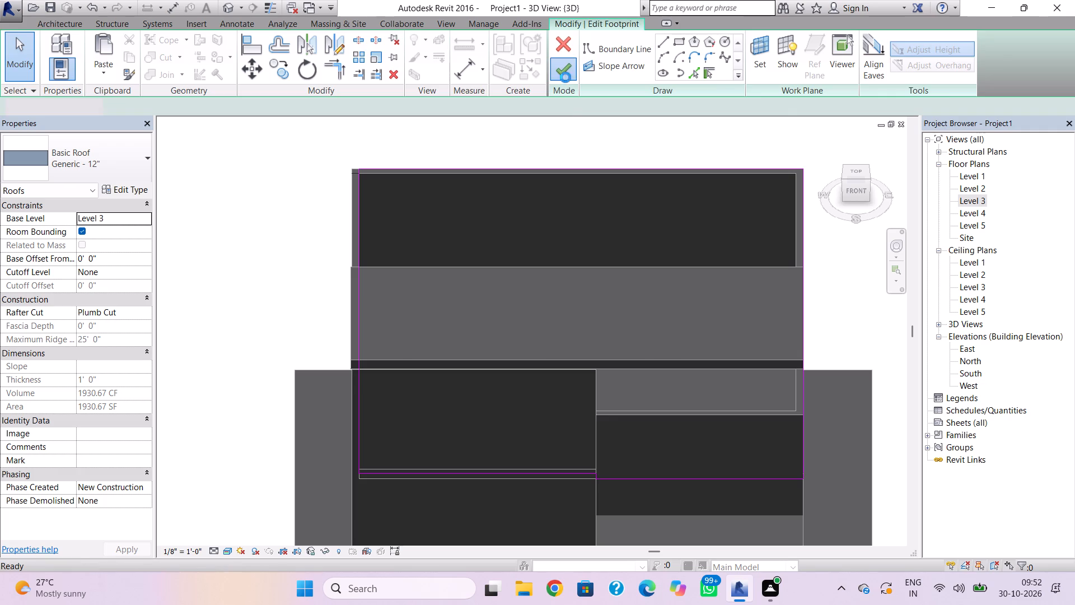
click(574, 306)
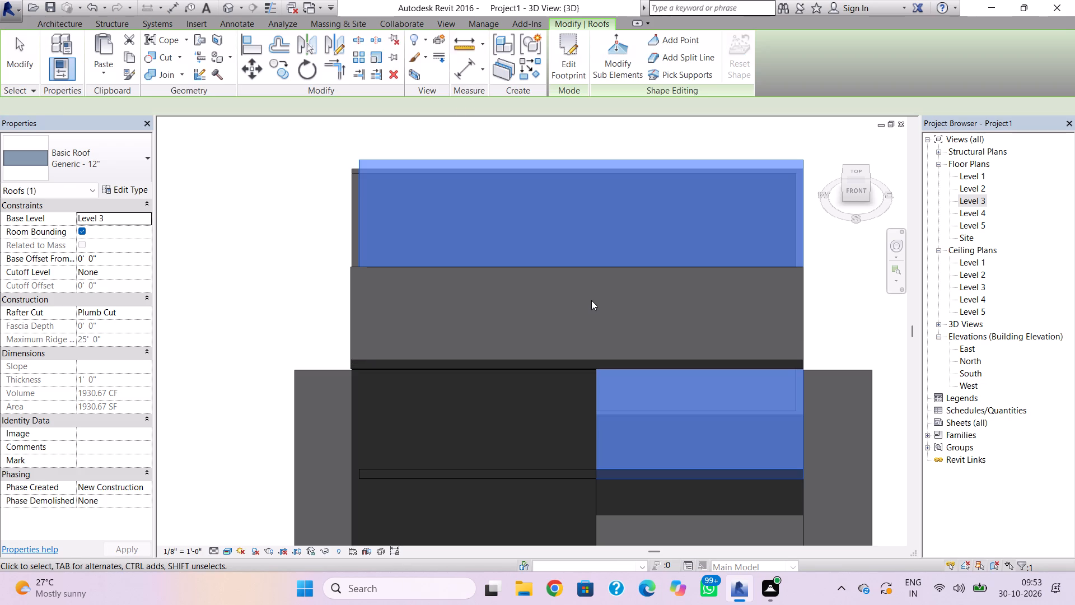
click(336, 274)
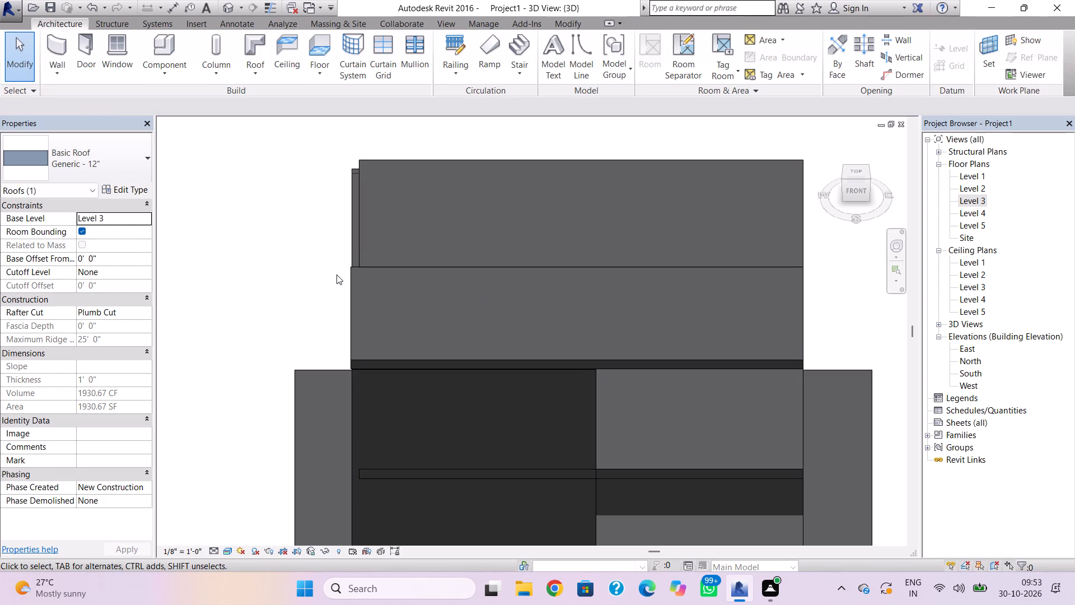
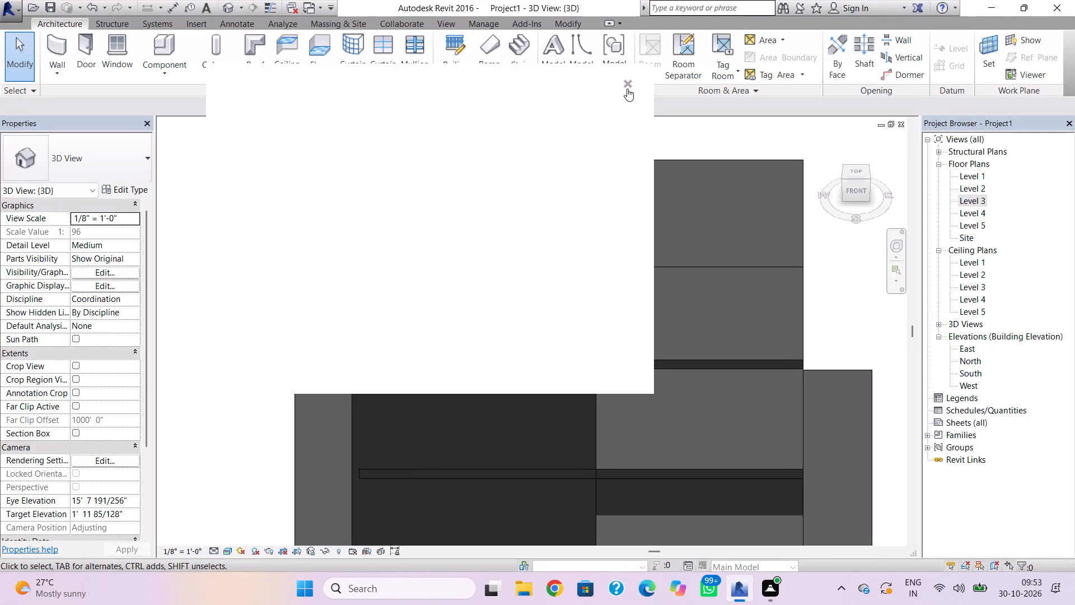
On the Level 3 plan, draw a Generic - 8" wall about 10' 8" long from the roof's front east corner along its east edge.
click(627, 88)
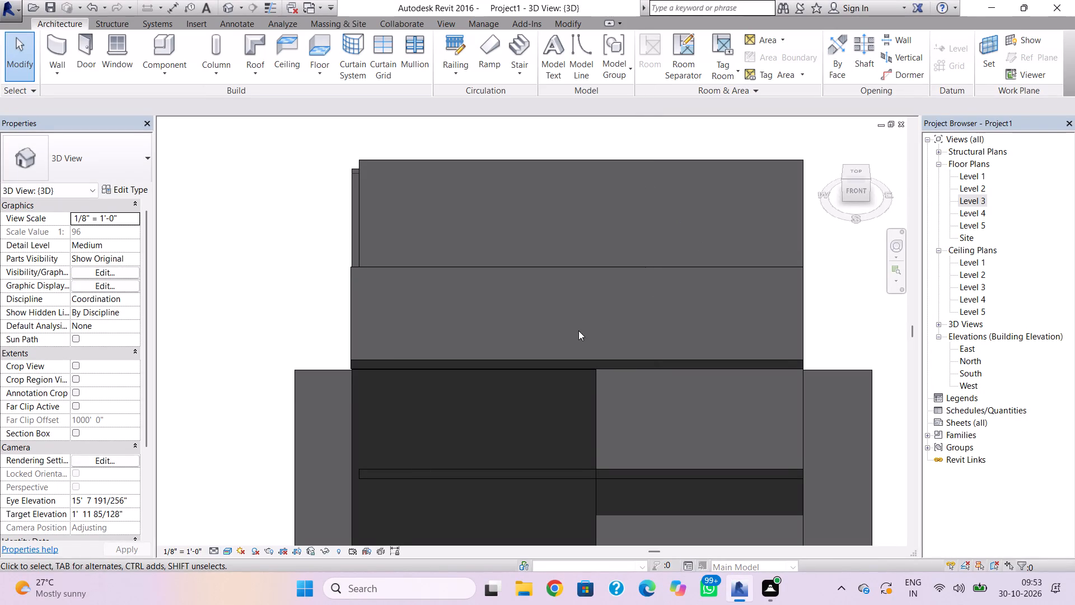
shift+right_drag(626, 324, 567, 244)
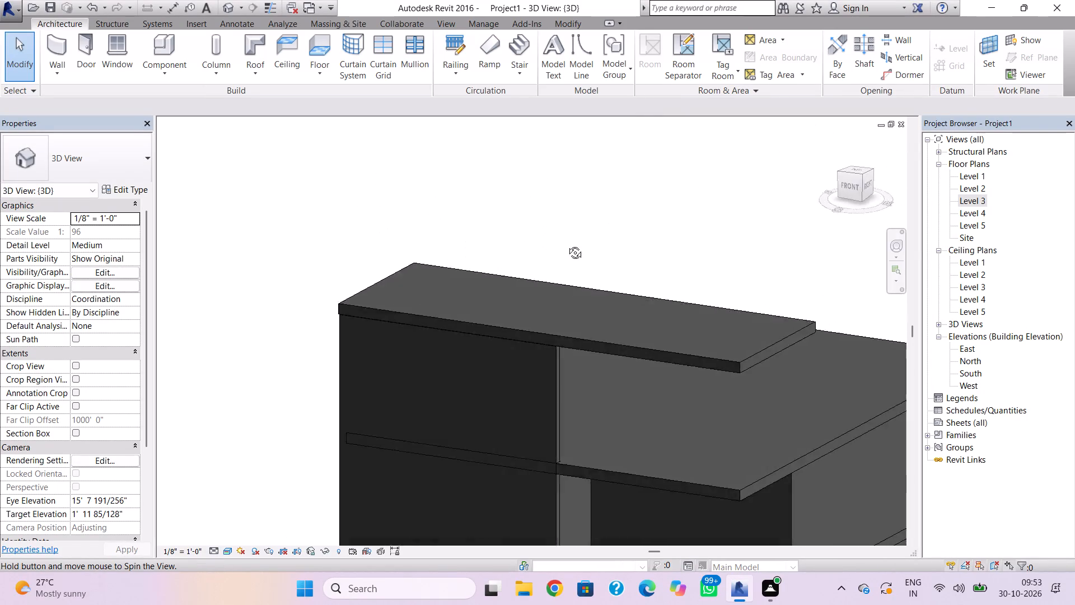
shift+right_drag(567, 244, 622, 244)
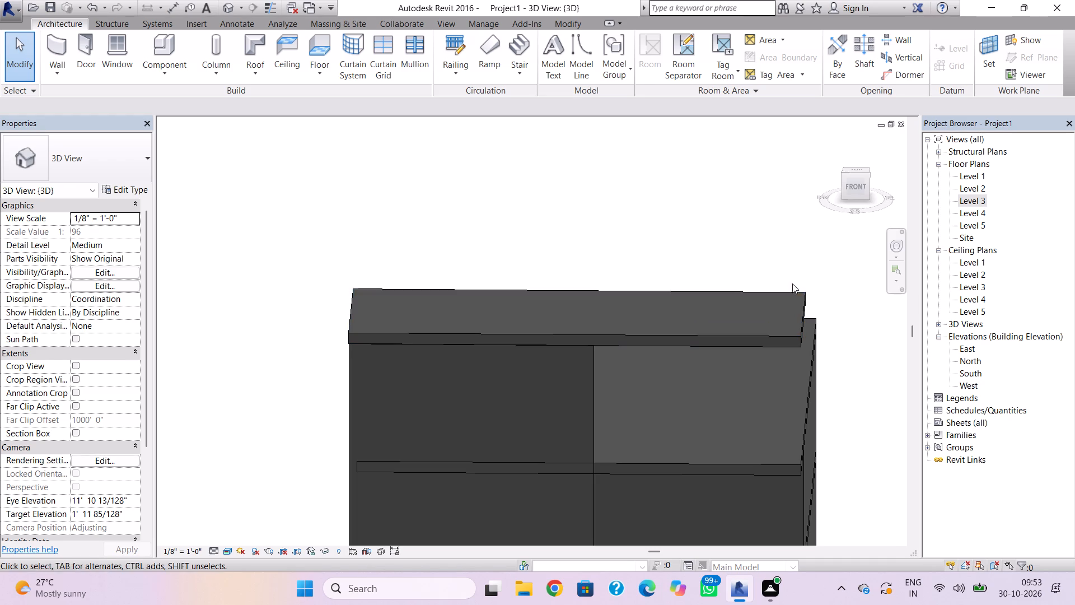
double_click(965, 203)
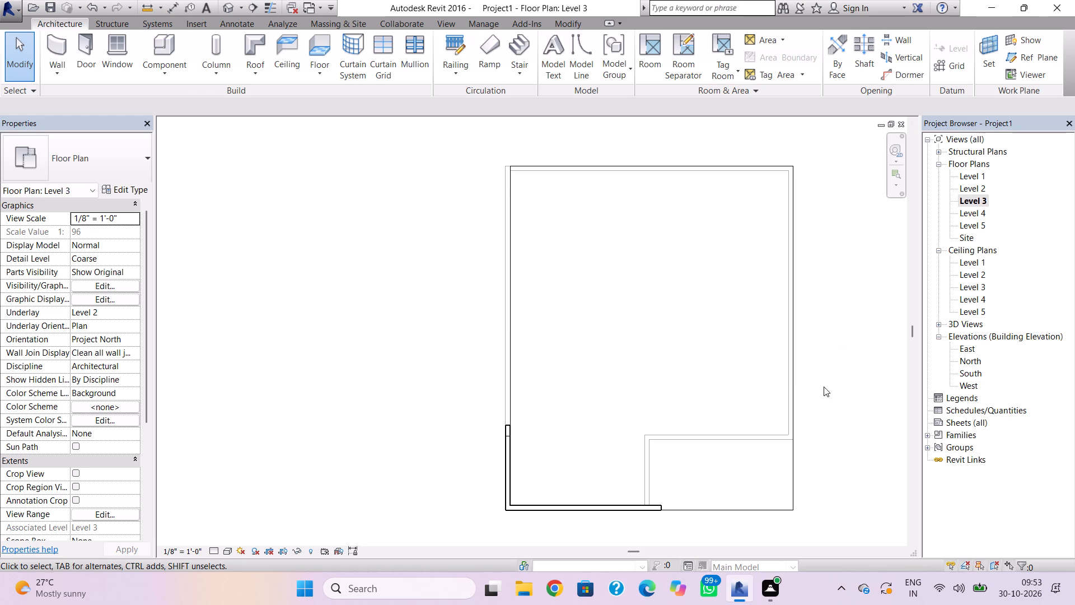
click(53, 48)
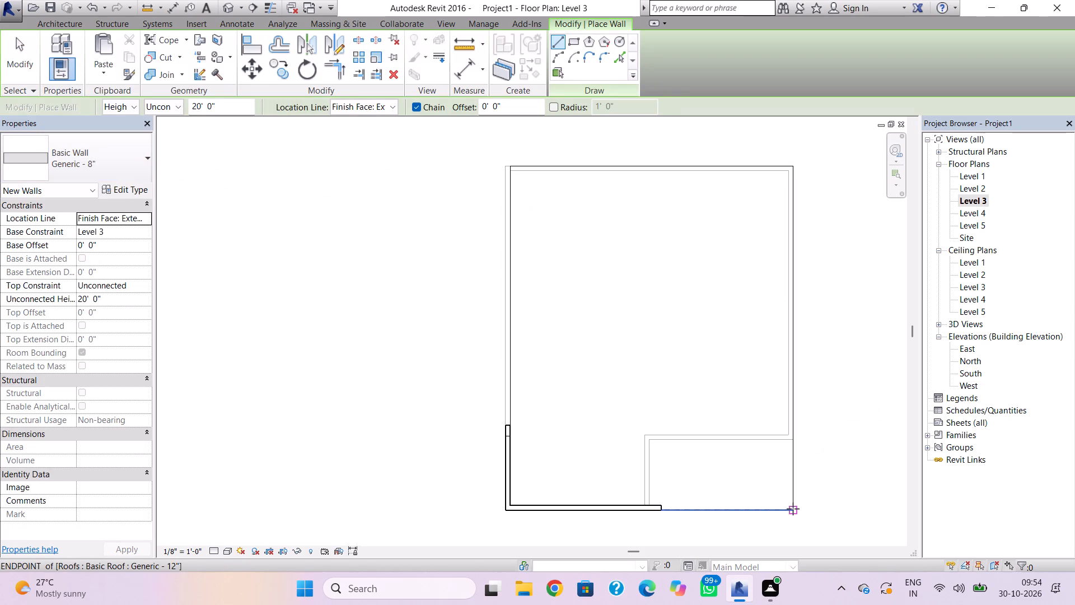
click(793, 509)
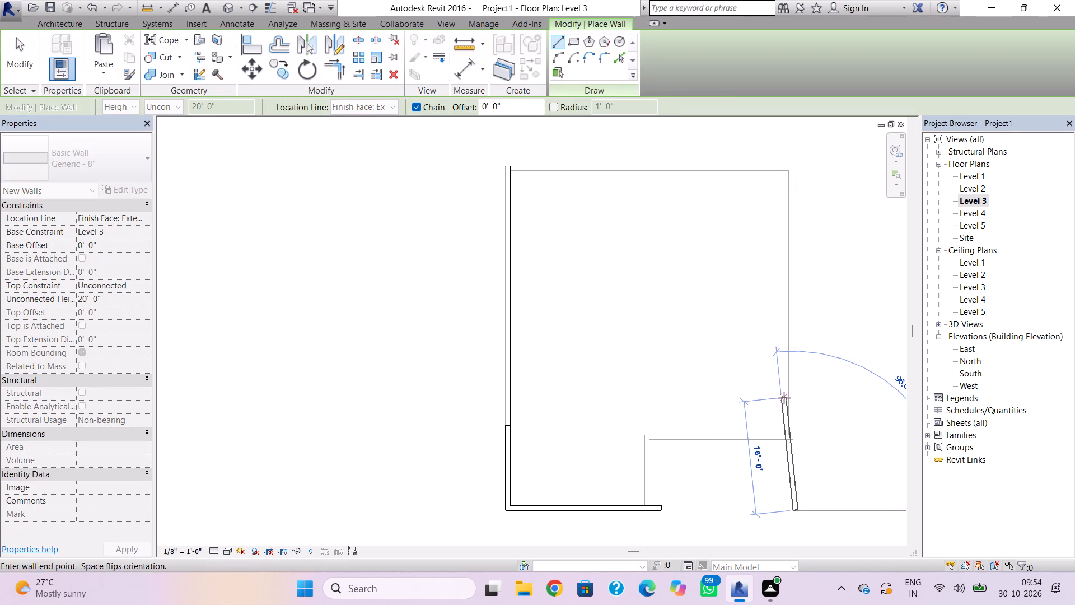
key(space)
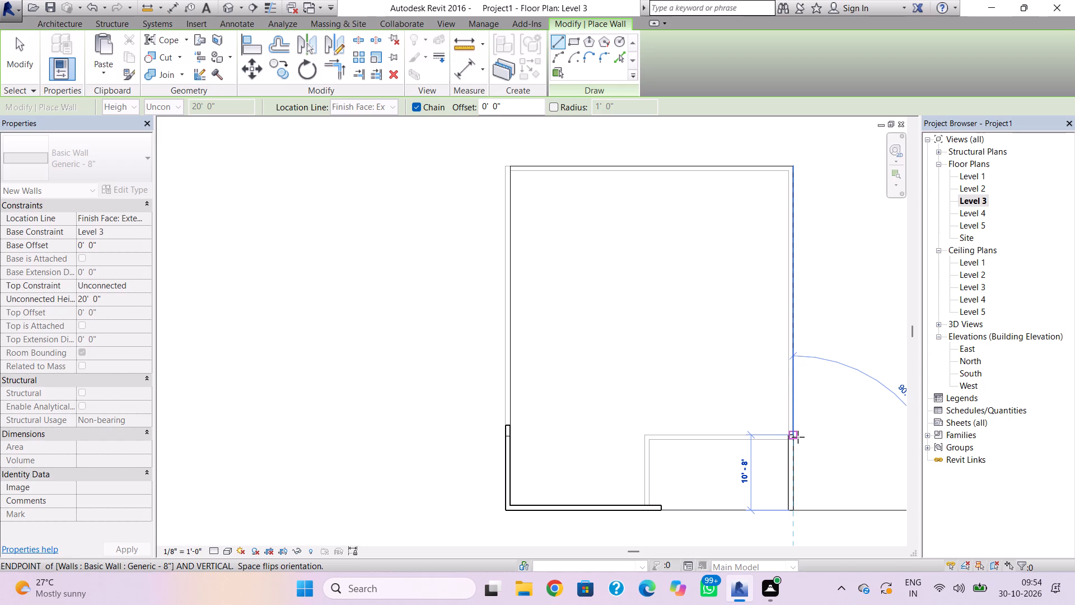
click(798, 437)
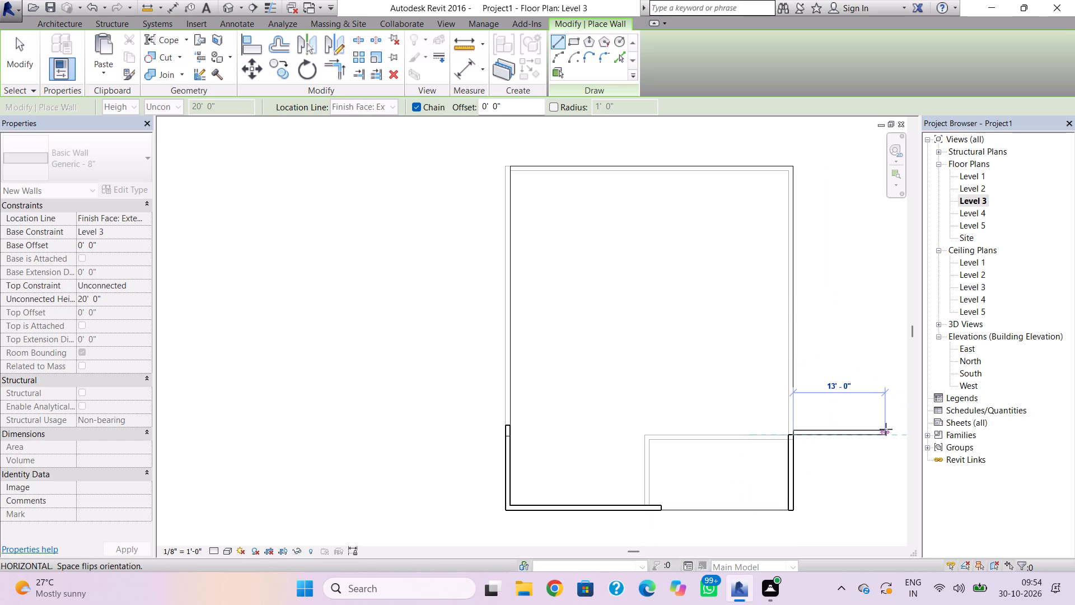
key(Escape)
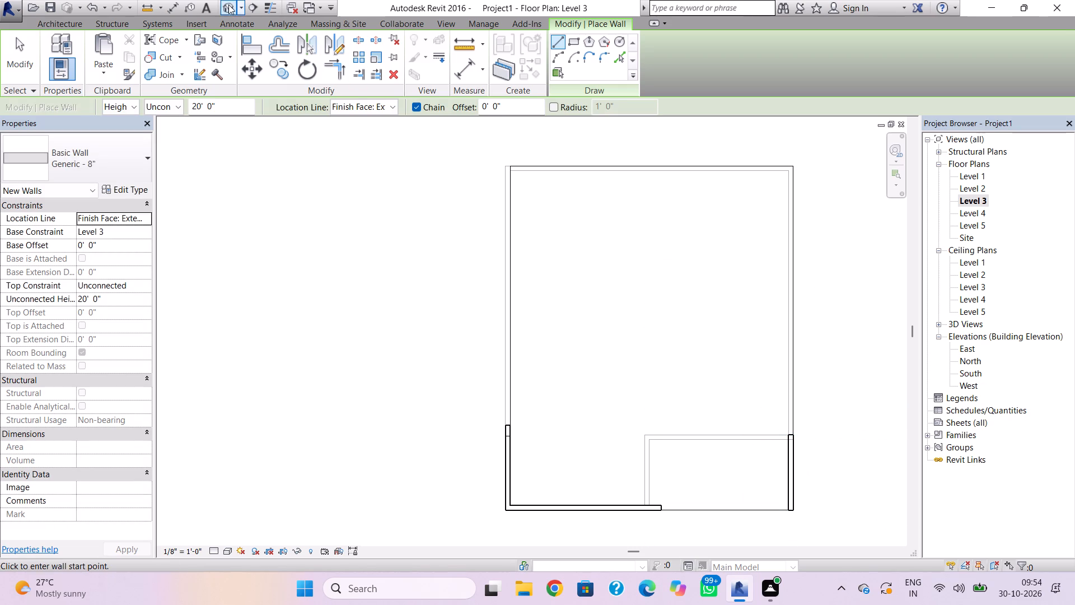
Set the new east wall's unconnected height to 12' in the 3D view.
click(227, 3)
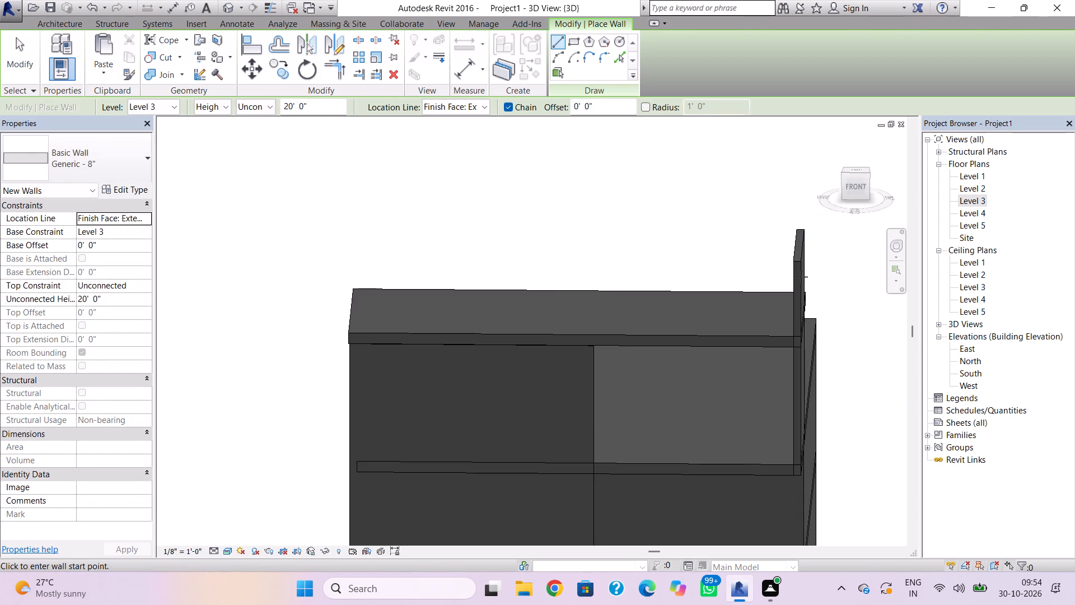
key(Escape)
click(801, 272)
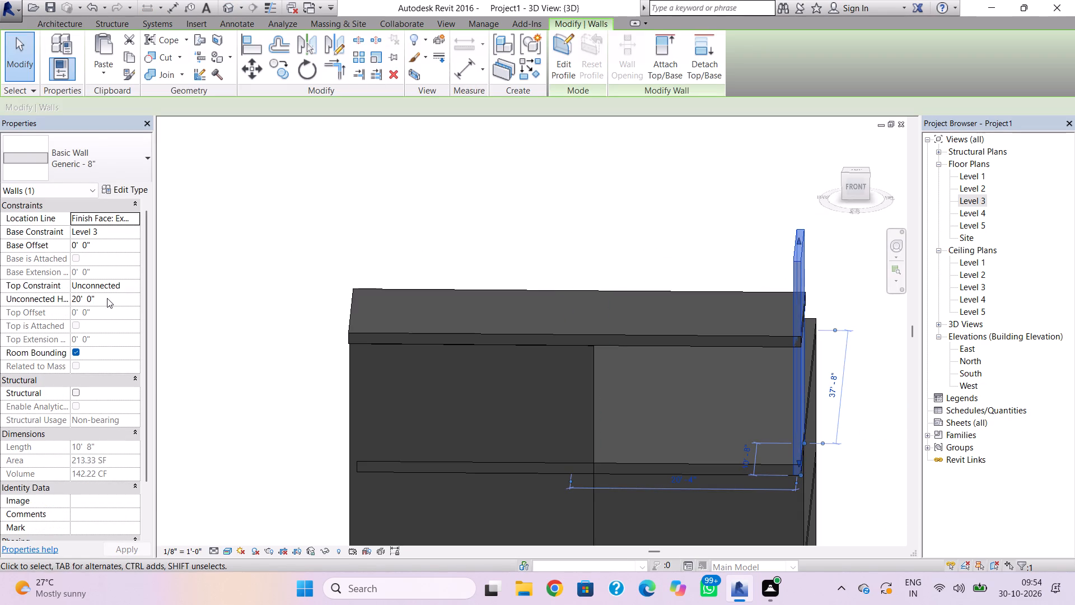
click(107, 298)
text(12')
key(Return)
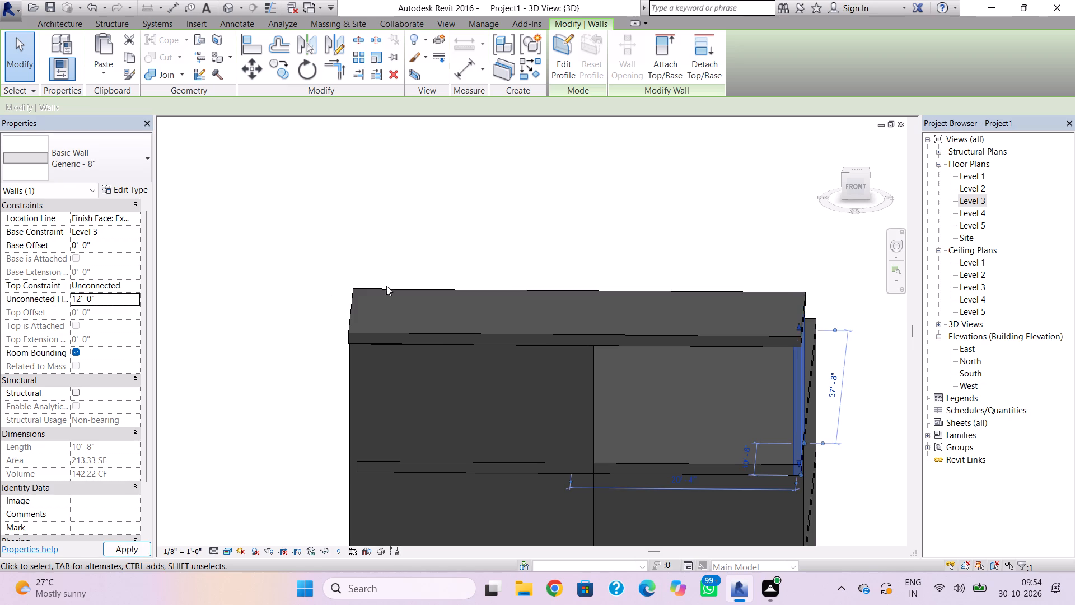
key(Escape)
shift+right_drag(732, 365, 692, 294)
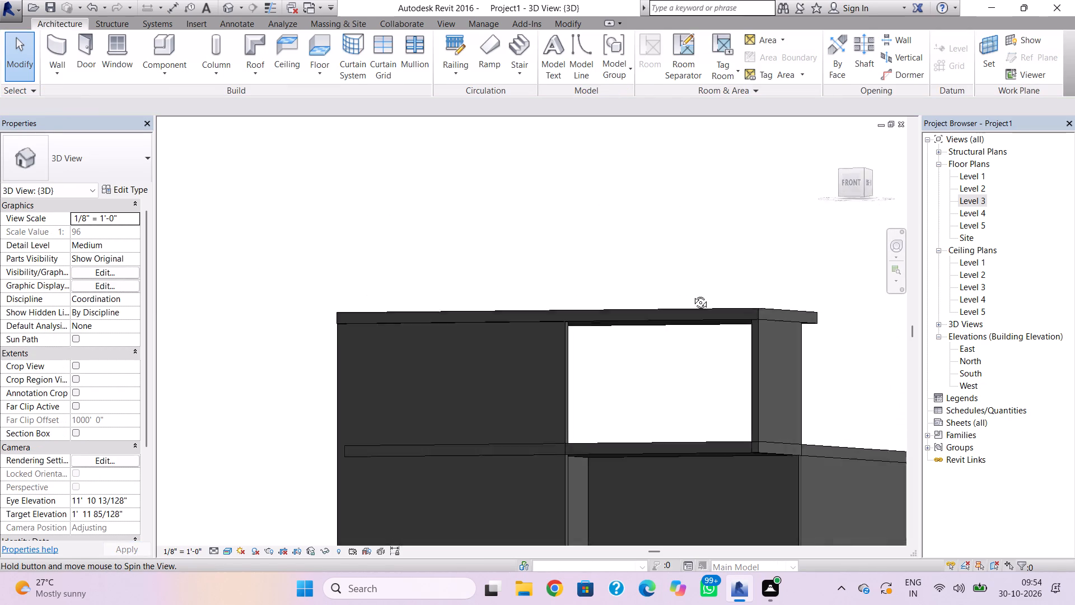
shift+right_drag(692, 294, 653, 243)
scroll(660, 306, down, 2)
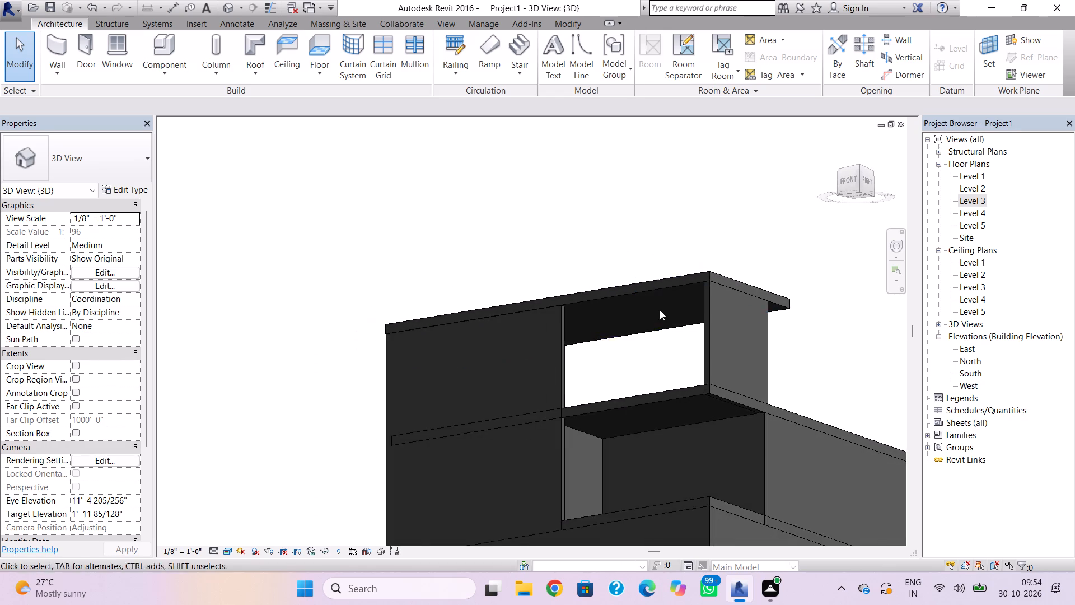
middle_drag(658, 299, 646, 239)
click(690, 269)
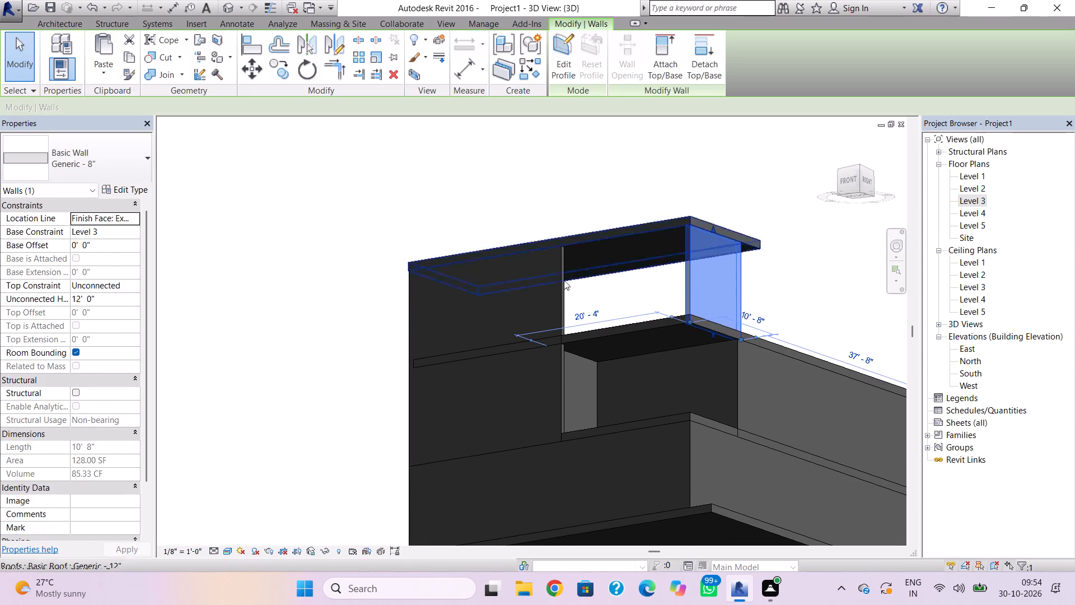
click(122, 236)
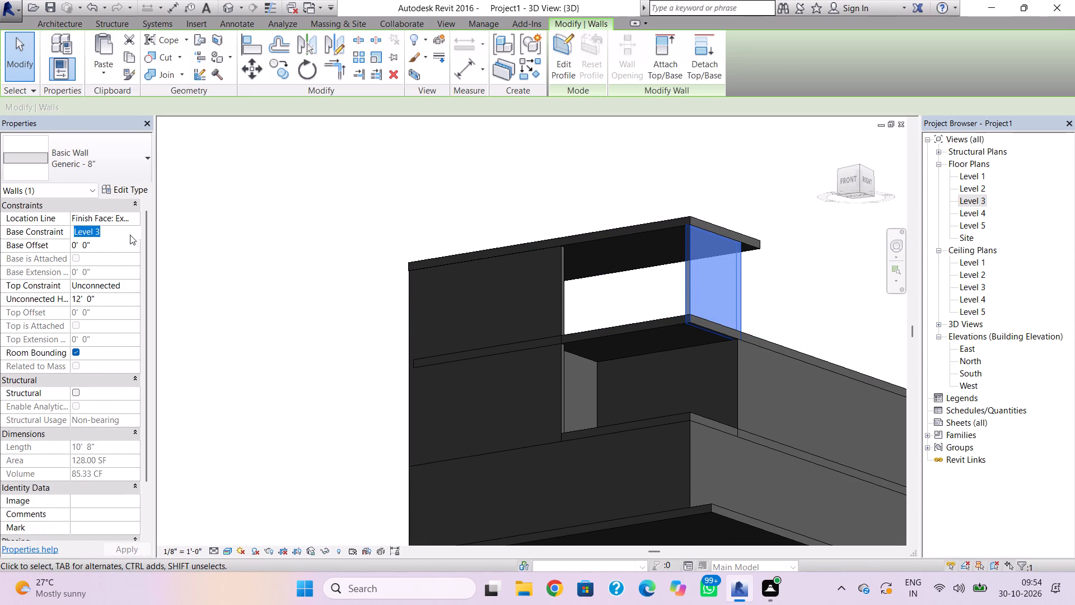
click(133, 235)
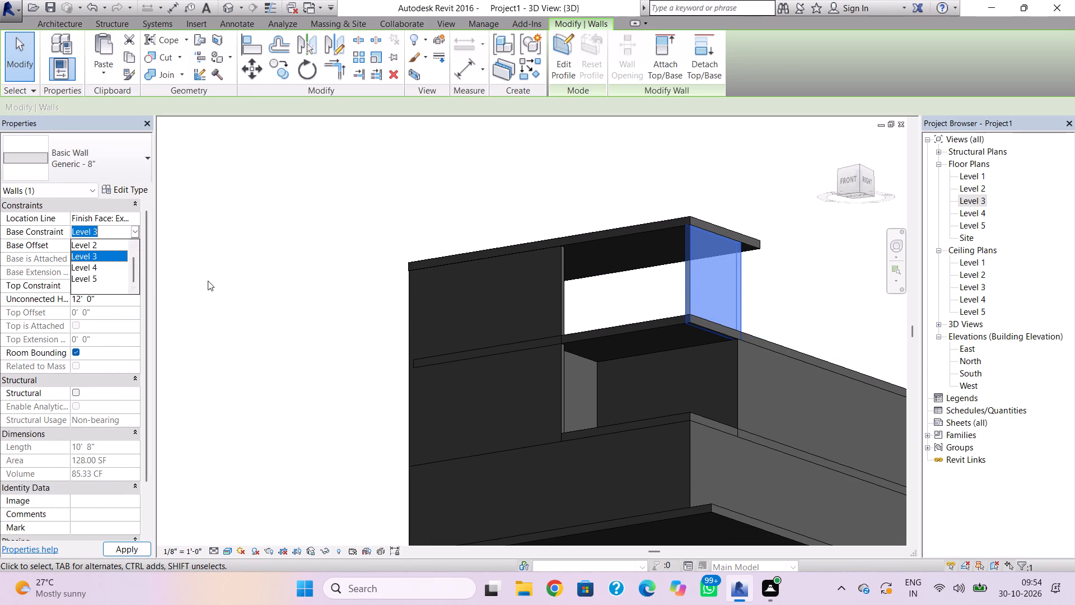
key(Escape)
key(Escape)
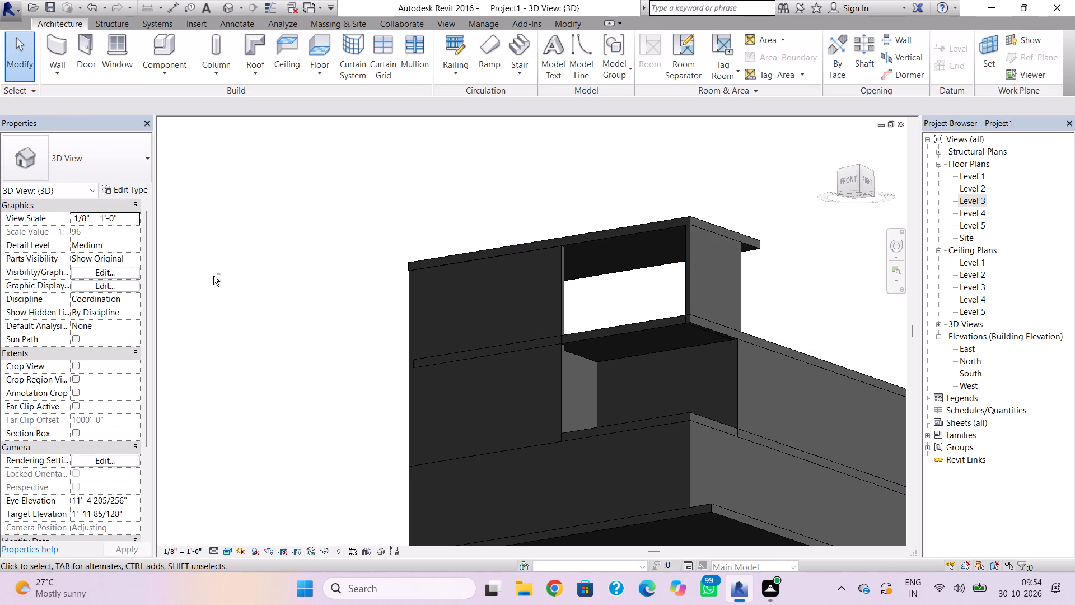
Lengthen the Level 3 east wall toward the rear to about 14' 6", near the upper roof's rear edge.
shift+right_drag(214, 275, 213, 387)
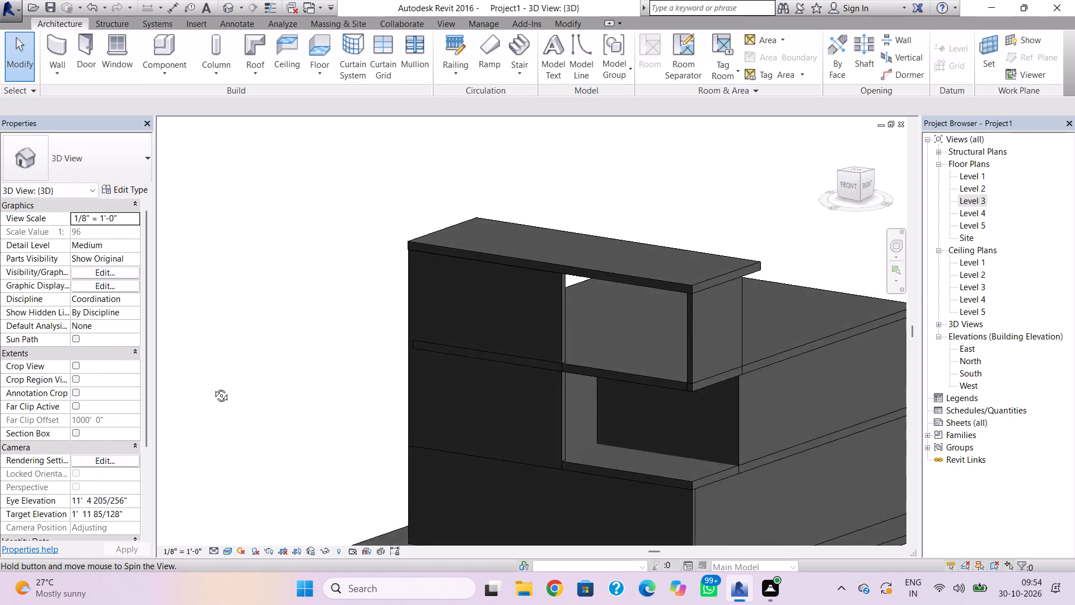
shift+right_drag(213, 387, 87, 374)
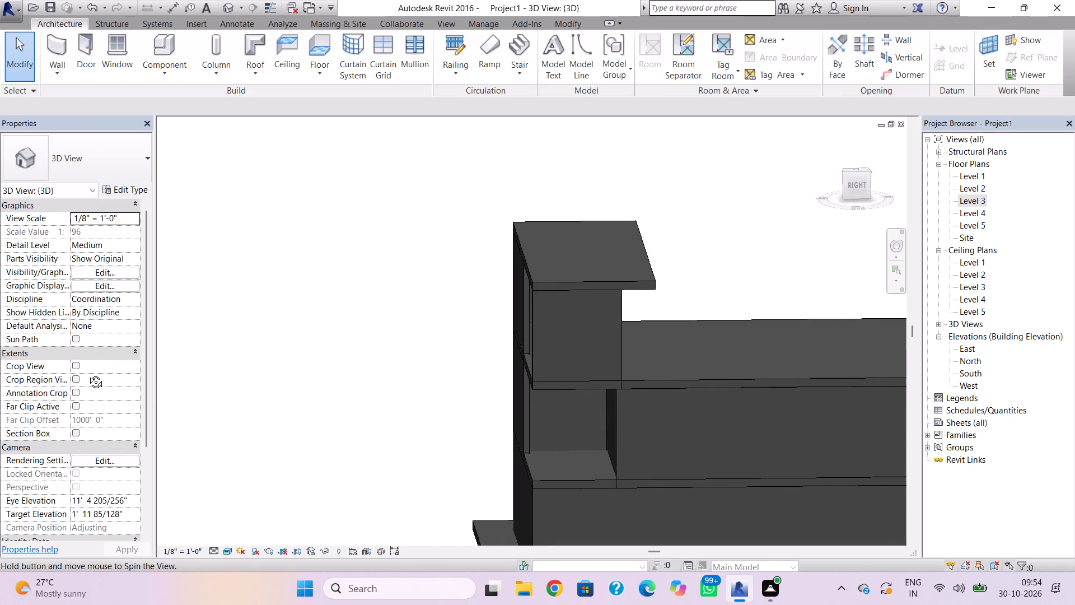
shift+right_drag(87, 374, 205, 350)
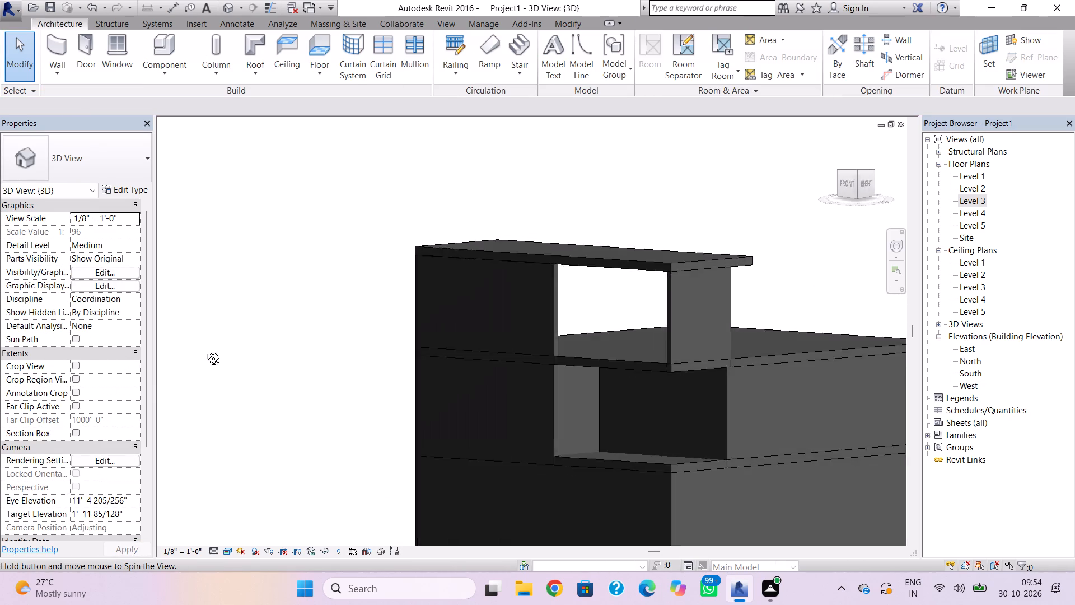
shift+right_drag(205, 350, 98, 414)
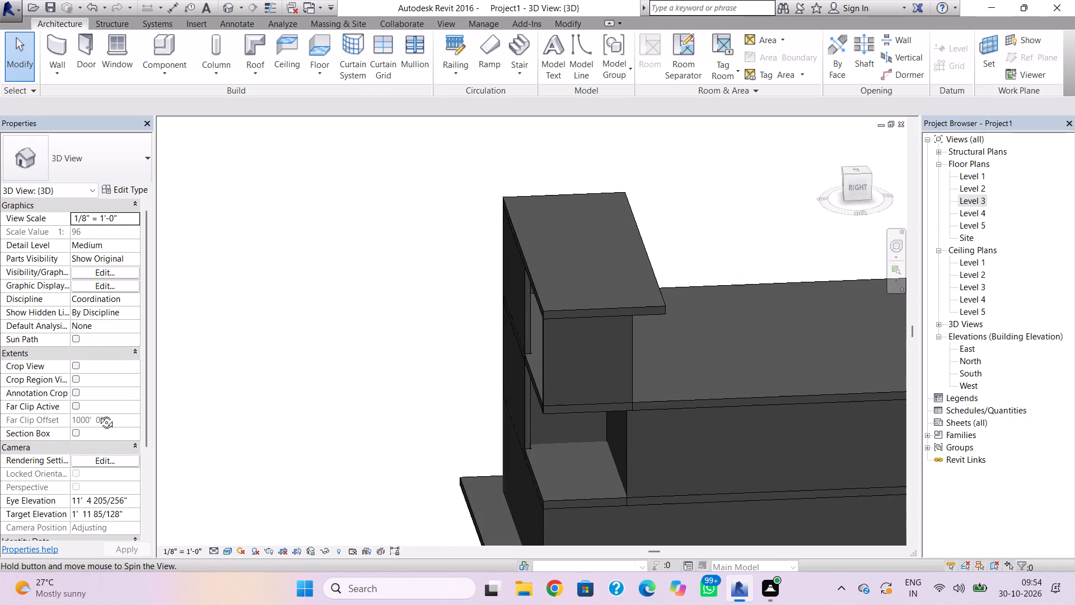
shift+right_drag(98, 414, 97, 414)
click(634, 381)
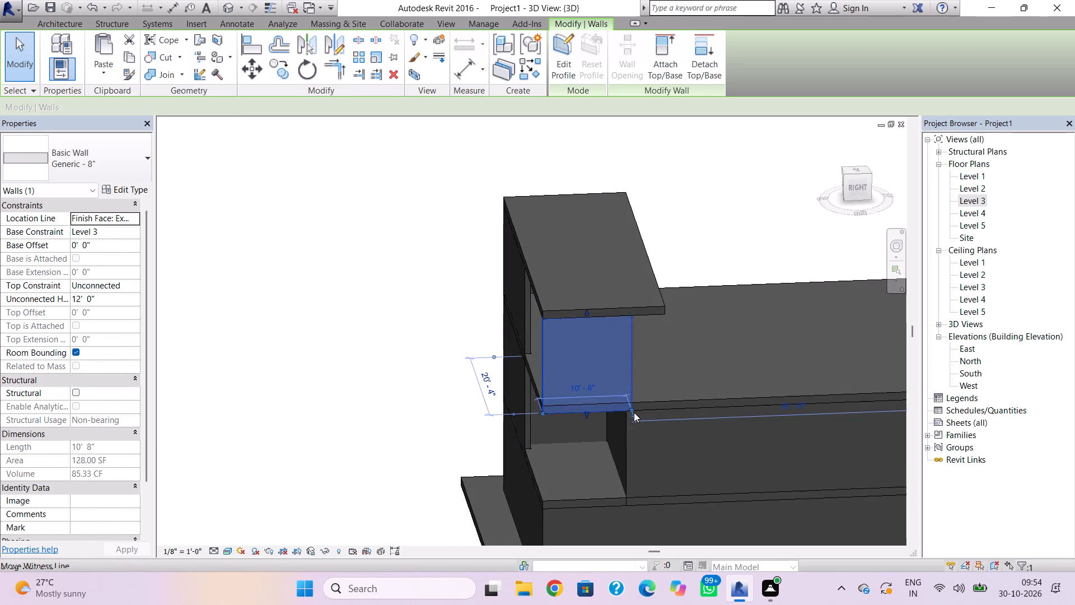
scroll(634, 413, up, 7)
drag(631, 404, 676, 391)
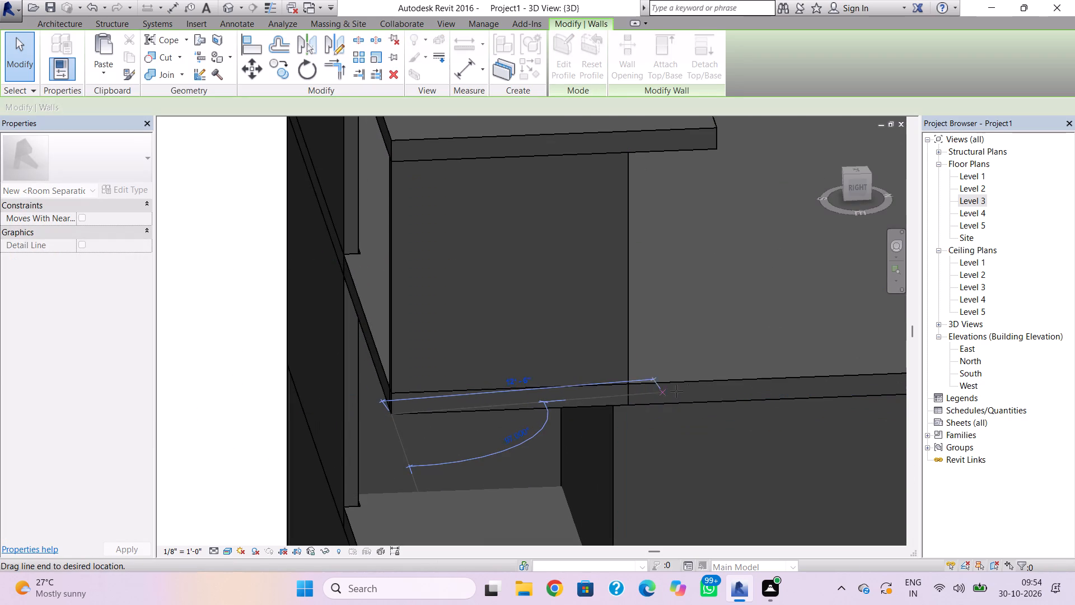
drag(676, 391, 722, 404)
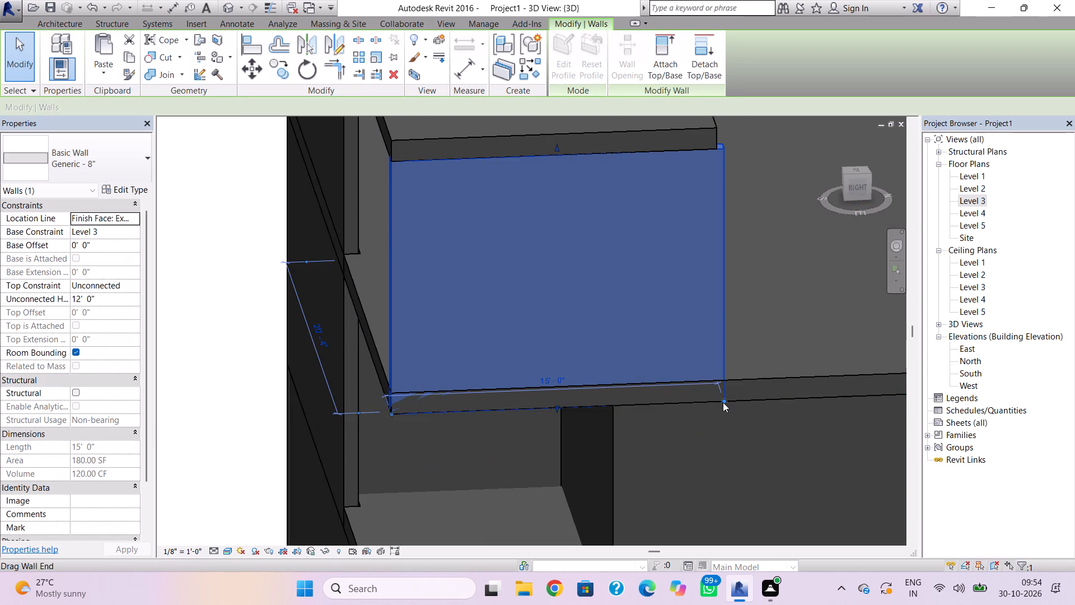
drag(724, 399, 709, 402)
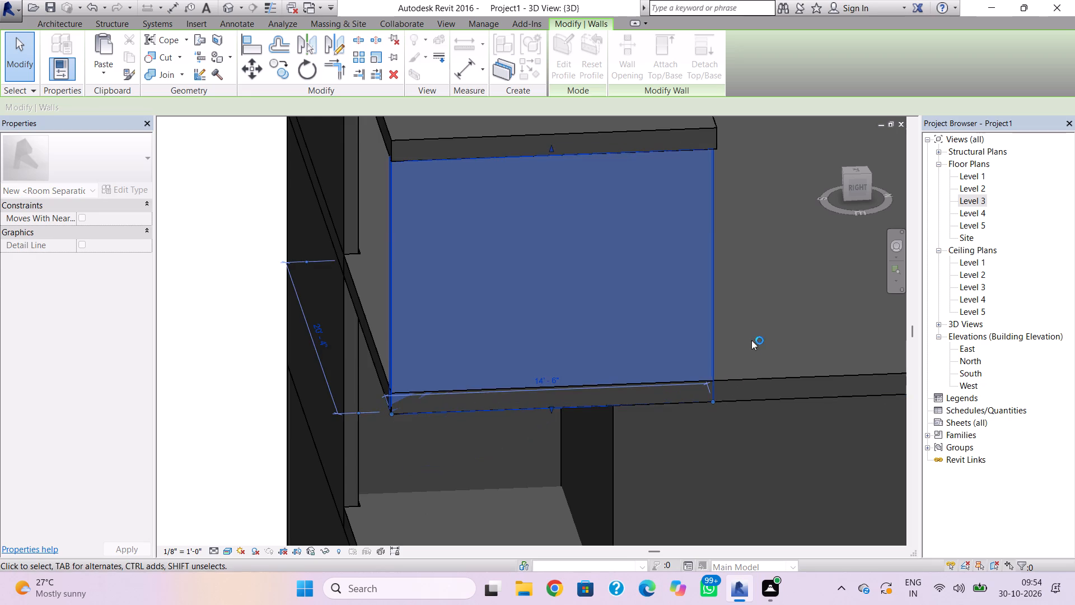
Extend the rear end of the Level 3 east wall to the upper roof's rear edge, making the wall 14' 8" long.
scroll(755, 331, up, 3)
scroll(726, 377, down, 2)
middle_drag(718, 394, 658, 398)
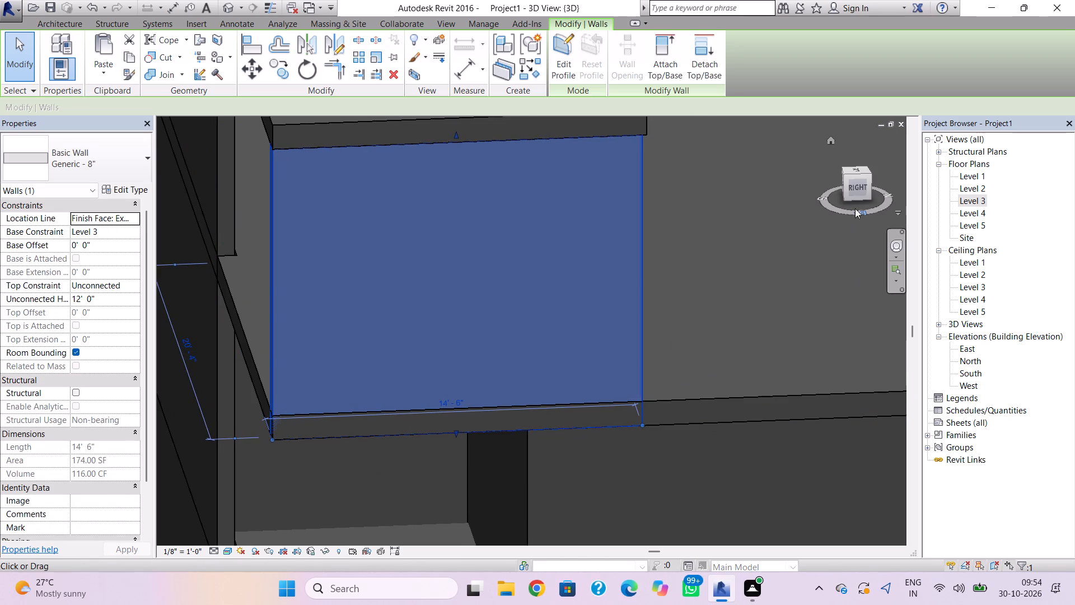
click(857, 187)
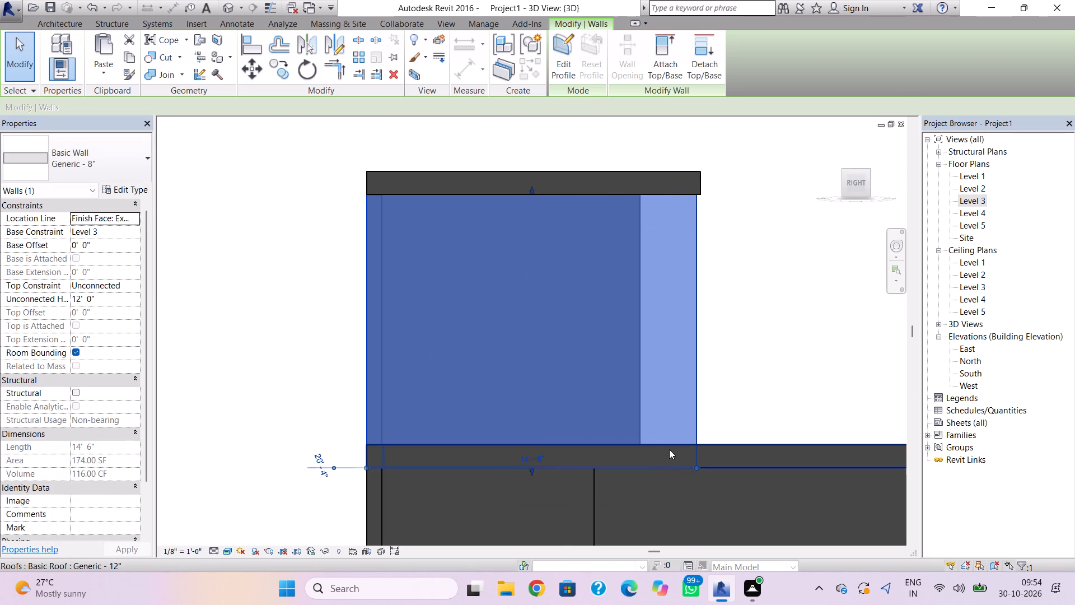
scroll(688, 449, up, 6)
scroll(704, 481, down, 6)
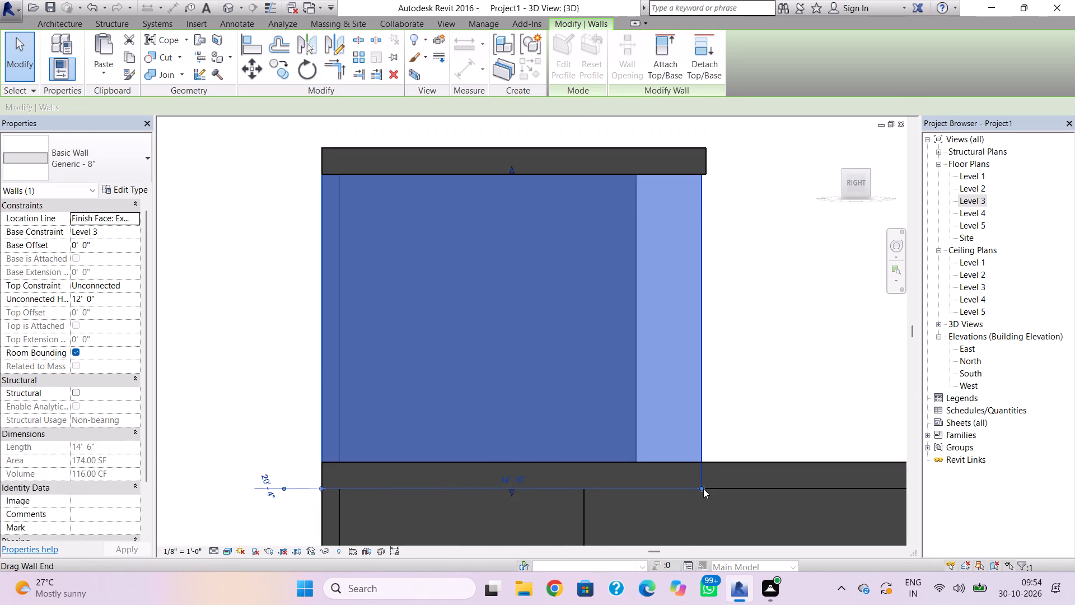
click(698, 487)
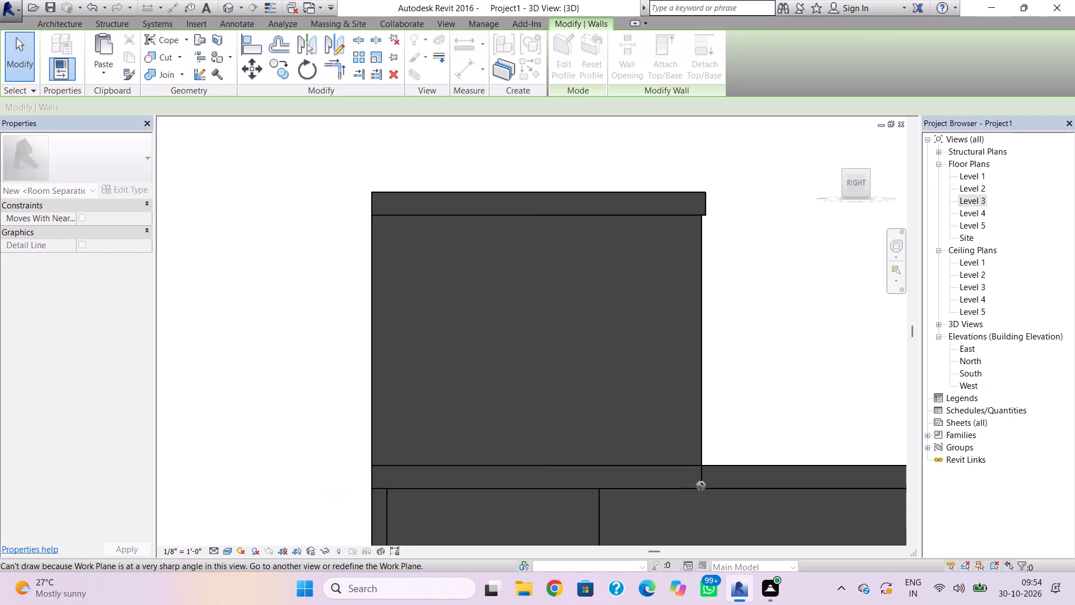
click(703, 486)
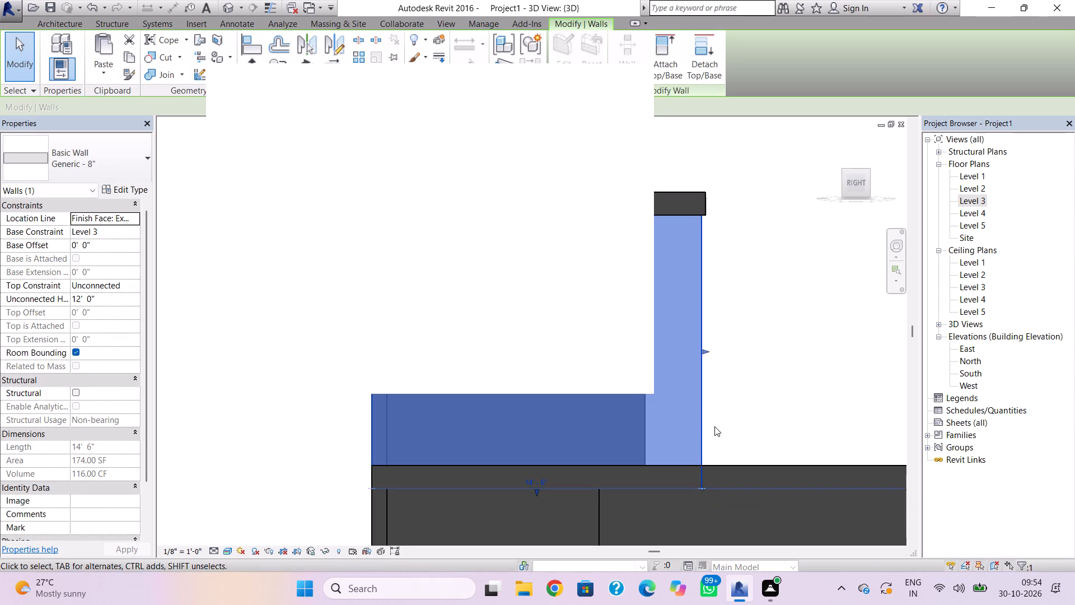
click(625, 85)
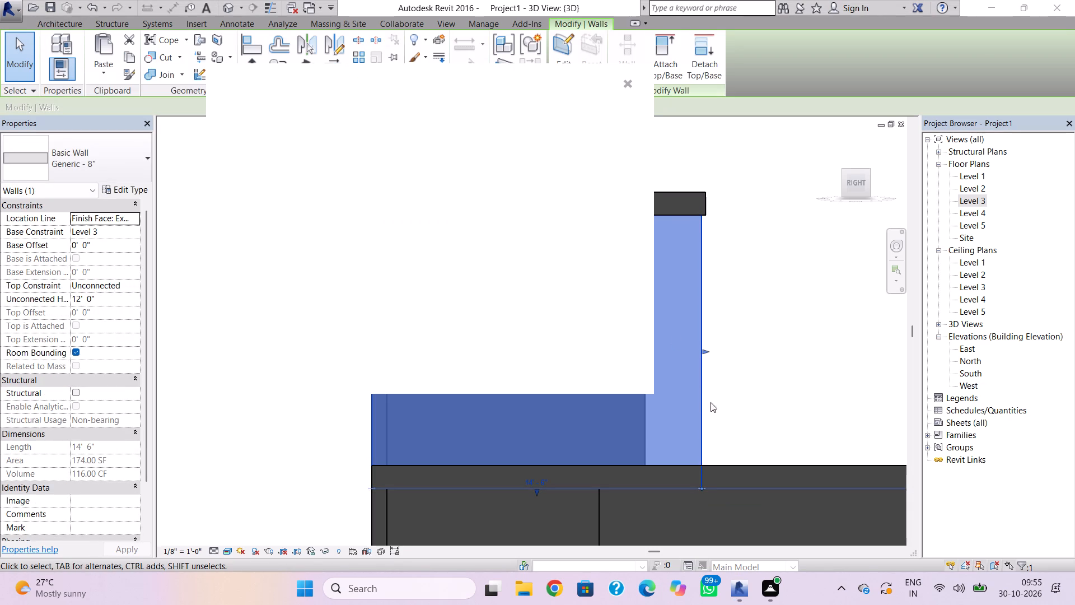
drag(703, 487, 711, 483)
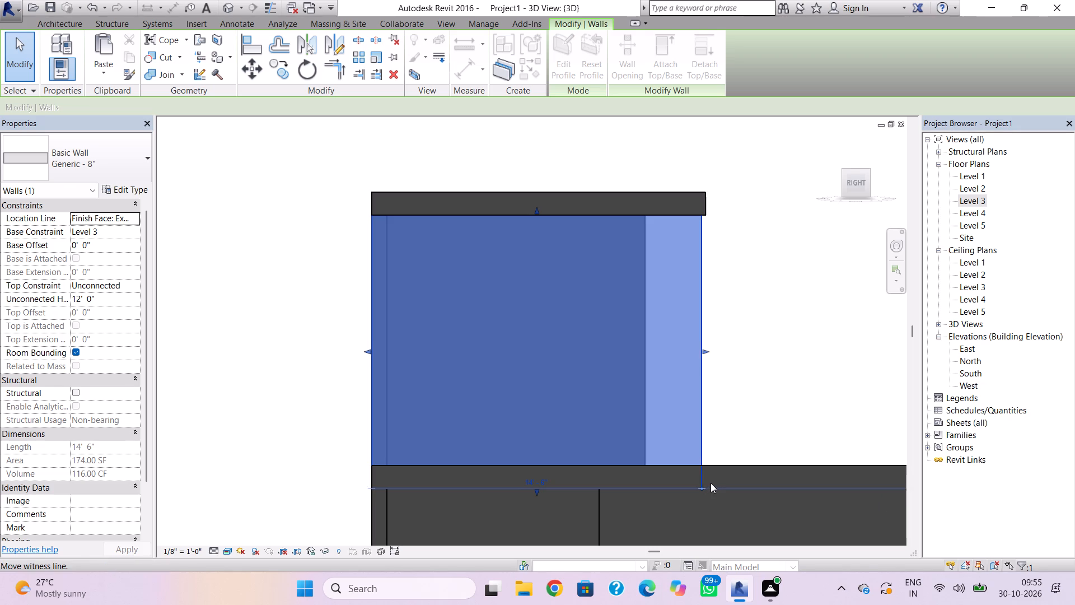
drag(711, 483, 711, 482)
scroll(705, 480, up, 8)
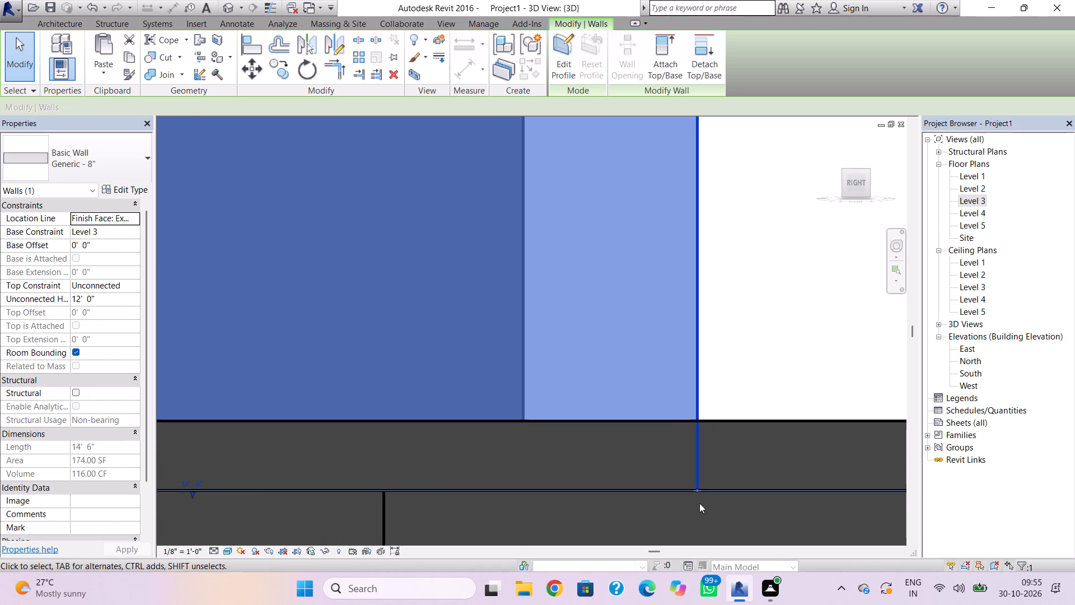
scroll(697, 486, down, 2)
scroll(714, 306, down, 3)
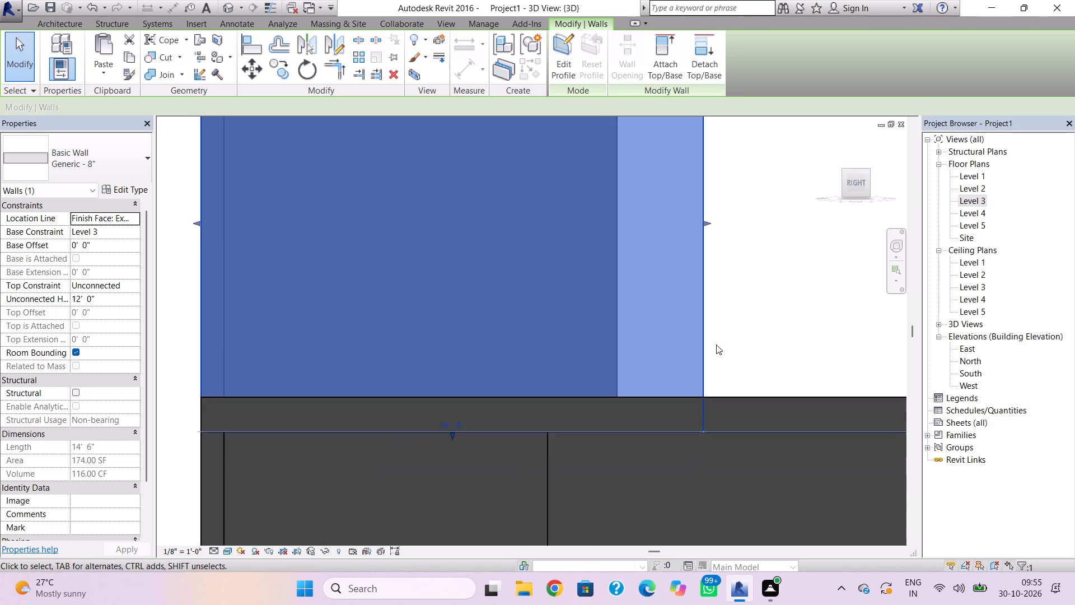
middle_drag(716, 345, 688, 439)
scroll(679, 340, down, 2)
middle_drag(678, 349, 676, 356)
scroll(681, 336, up, 2)
scroll(679, 329, down, 1)
click(679, 328)
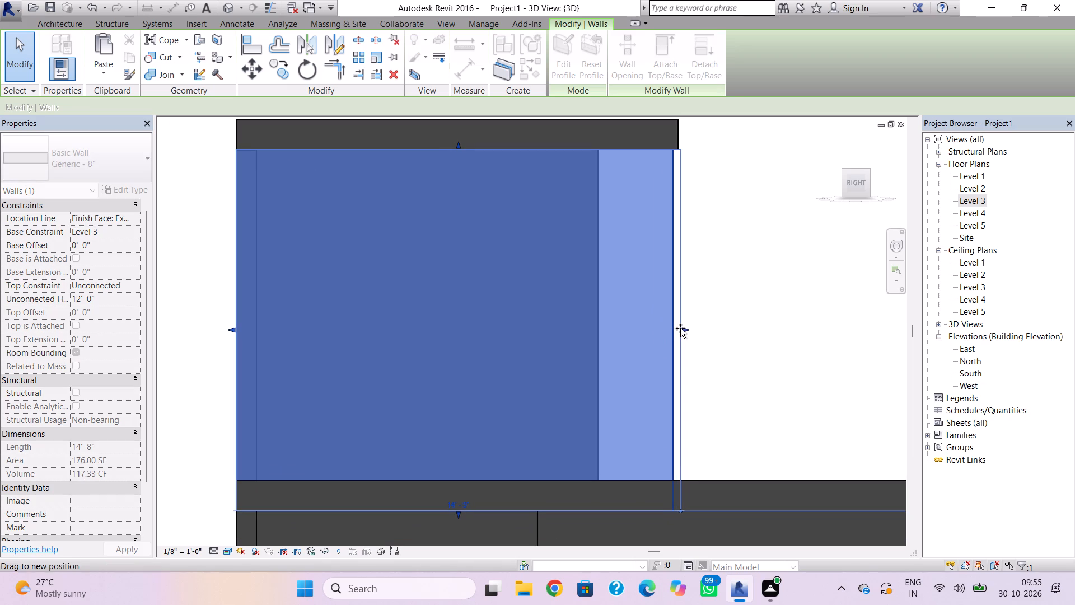
click(693, 325)
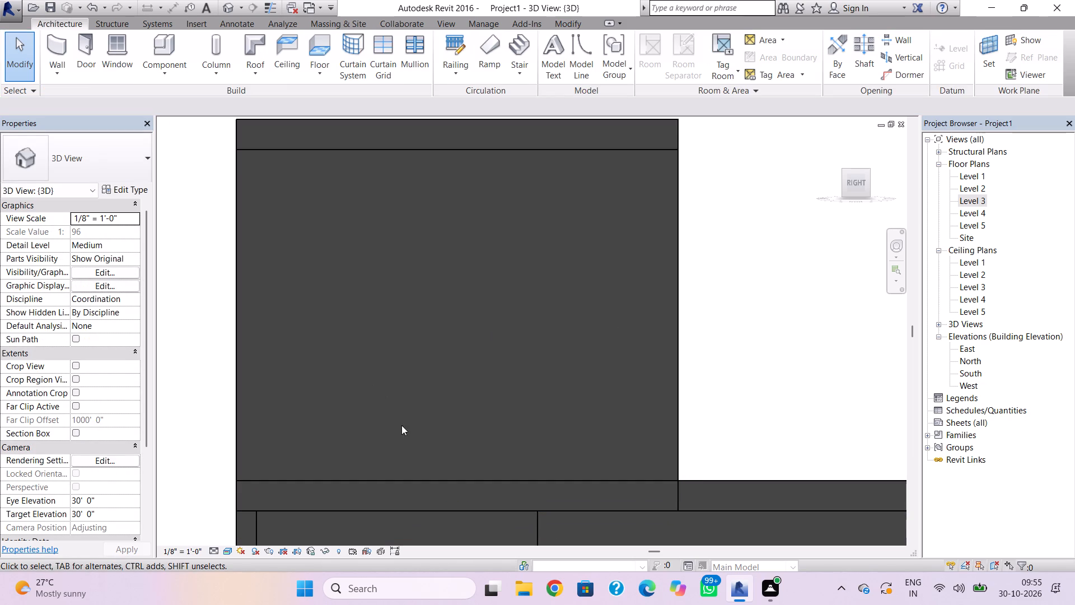
Raise the base of the Level 3 east wall to the top face of the roof slab beneath it.
click(674, 379)
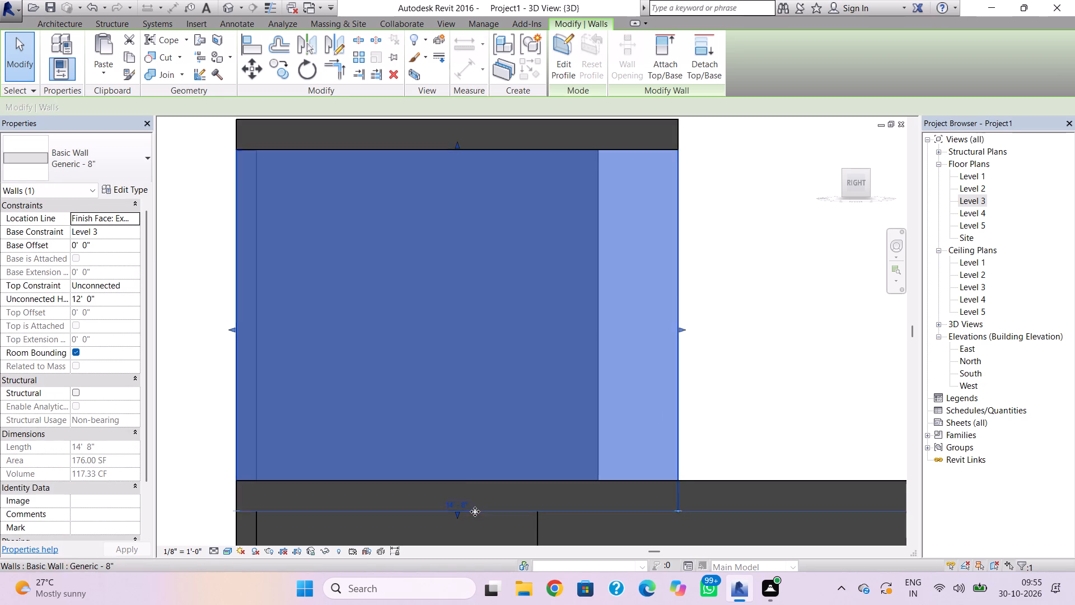
drag(459, 517, 465, 486)
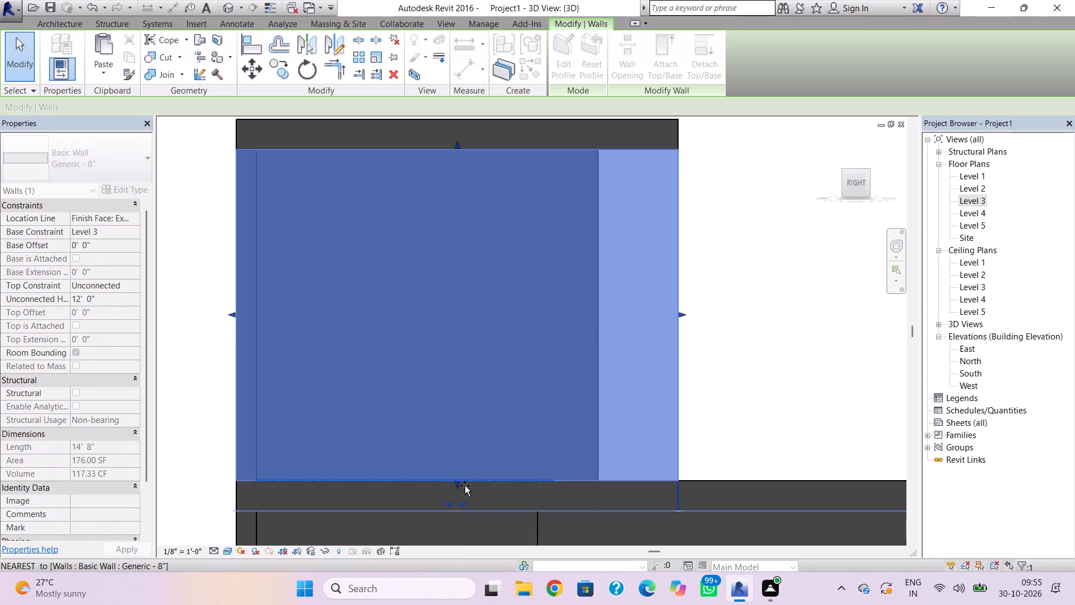
drag(465, 486, 465, 484)
click(732, 416)
Open the Level 4 roof's footprint for editing and show it on the Level 3 plan.
shift+right_drag(581, 415, 808, 425)
scroll(560, 430, down, 4)
middle_drag(550, 431, 622, 402)
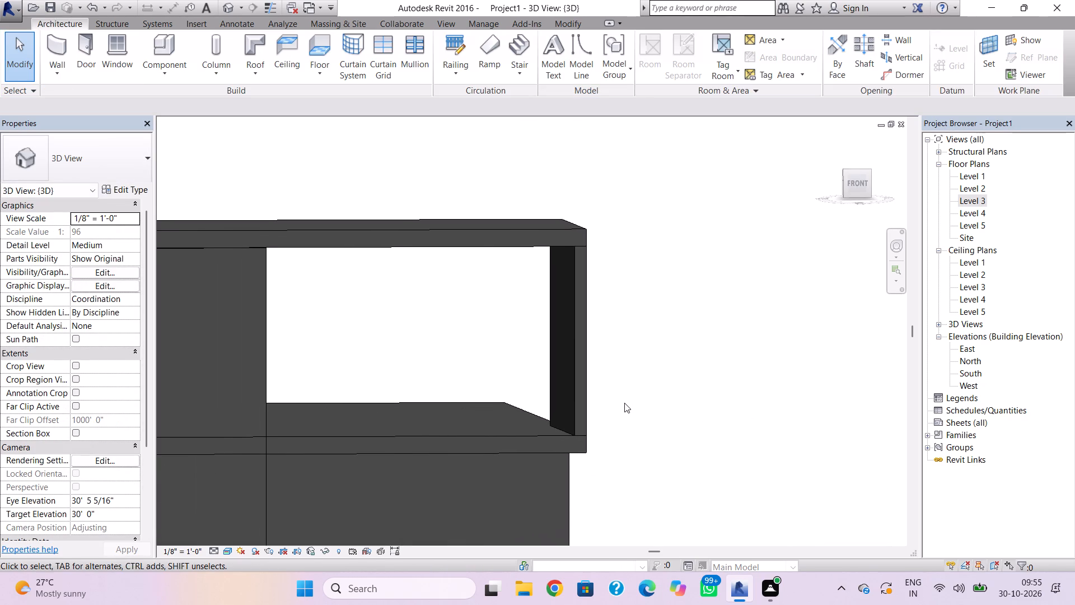
shift+right_drag(451, 397, 510, 395)
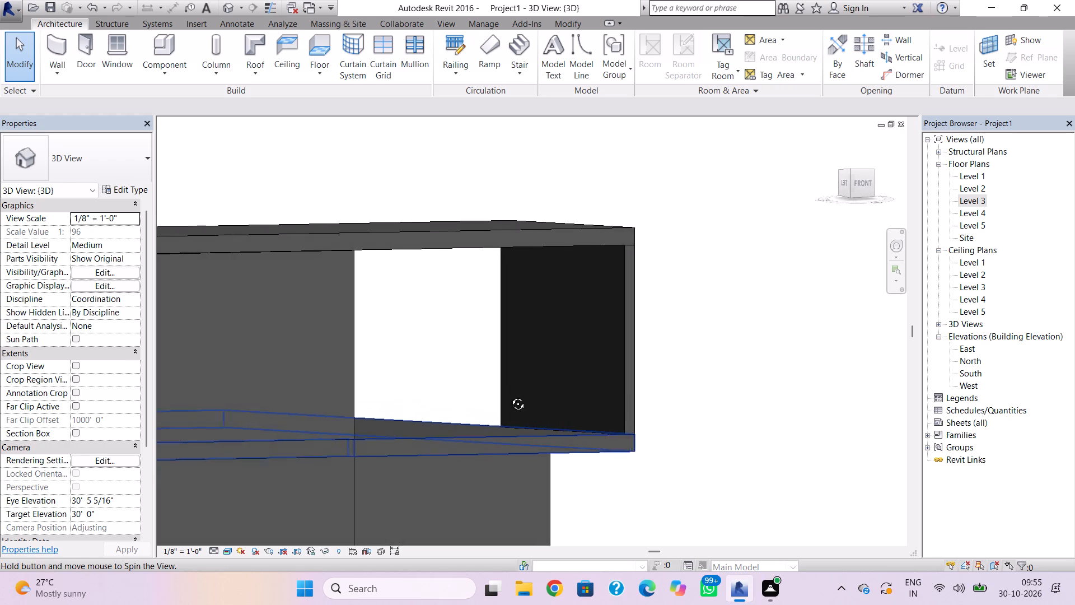
shift+right_drag(510, 395, 510, 411)
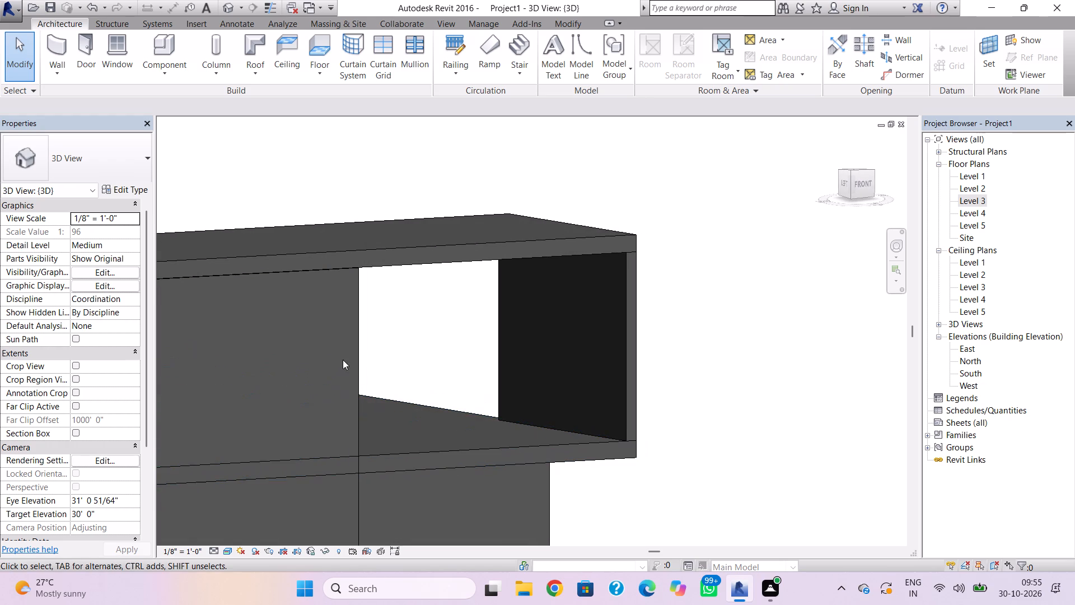
click(432, 253)
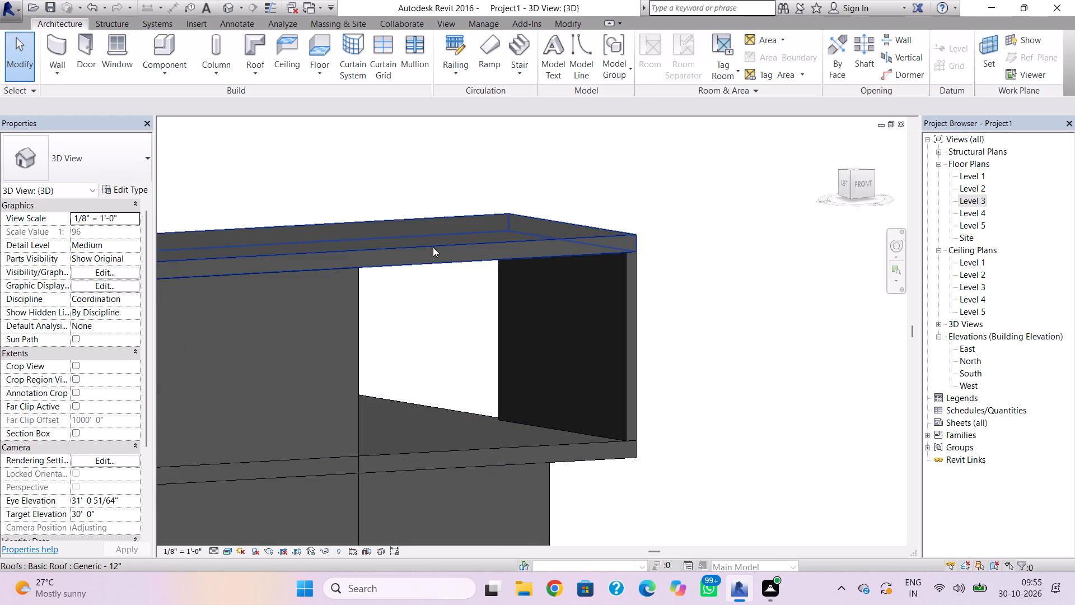
double_click(433, 246)
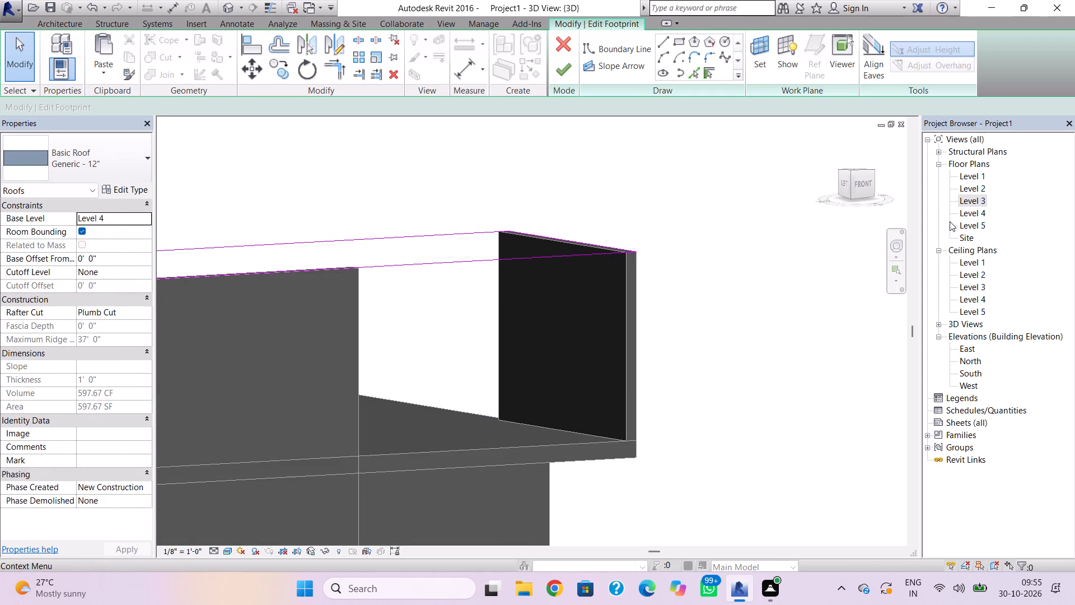
double_click(980, 201)
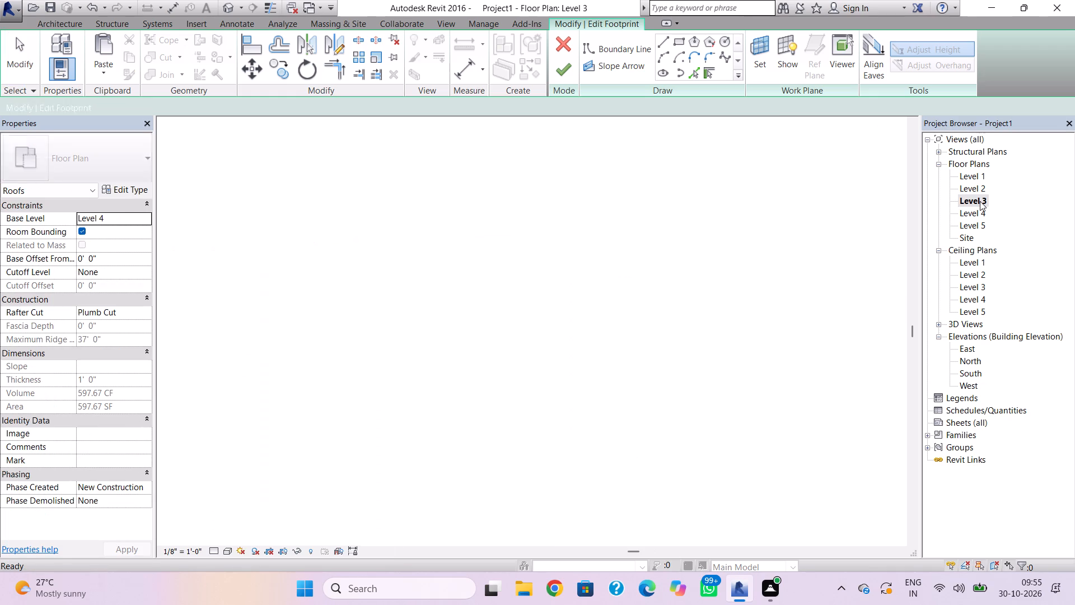
scroll(852, 254, down, 3)
Move the roof footprint's front boundary line back to the inner face of the Level 3 front wall.
click(765, 423)
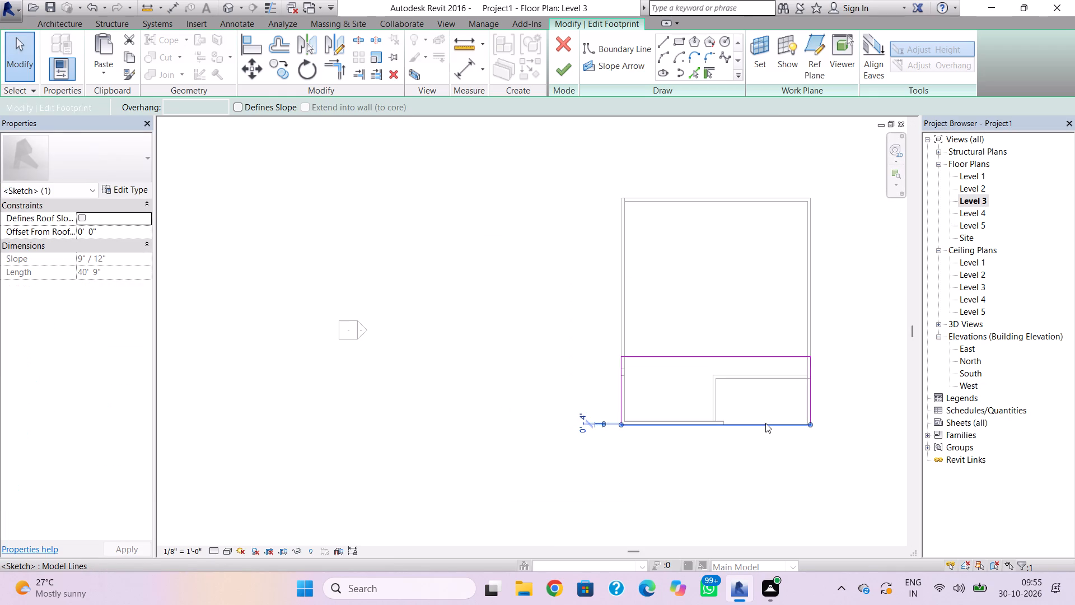
scroll(765, 423, up, 7)
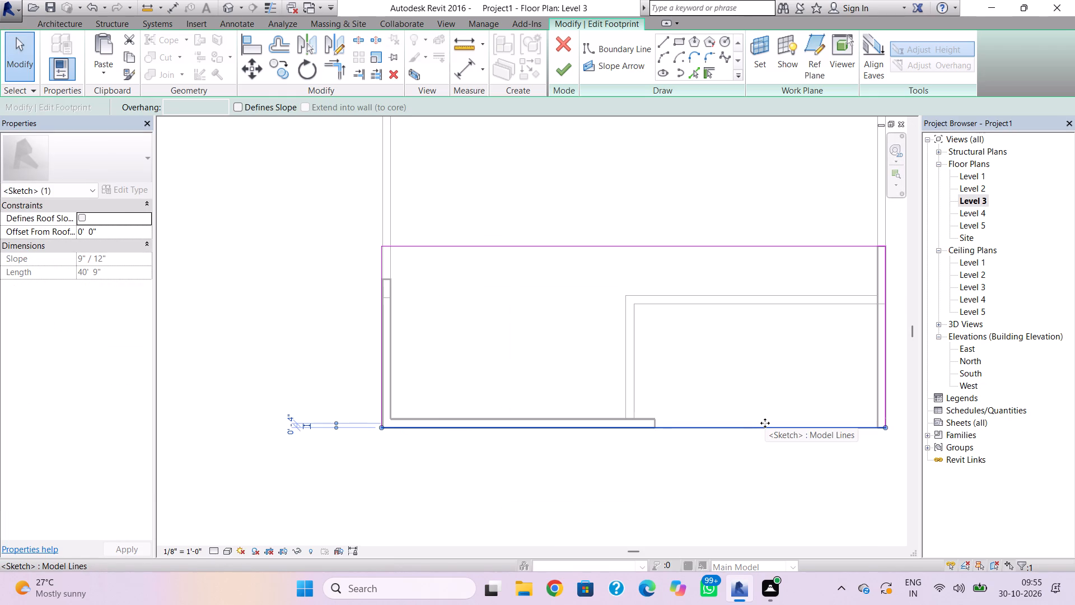
key(Up)
key(Up)
key(Up)
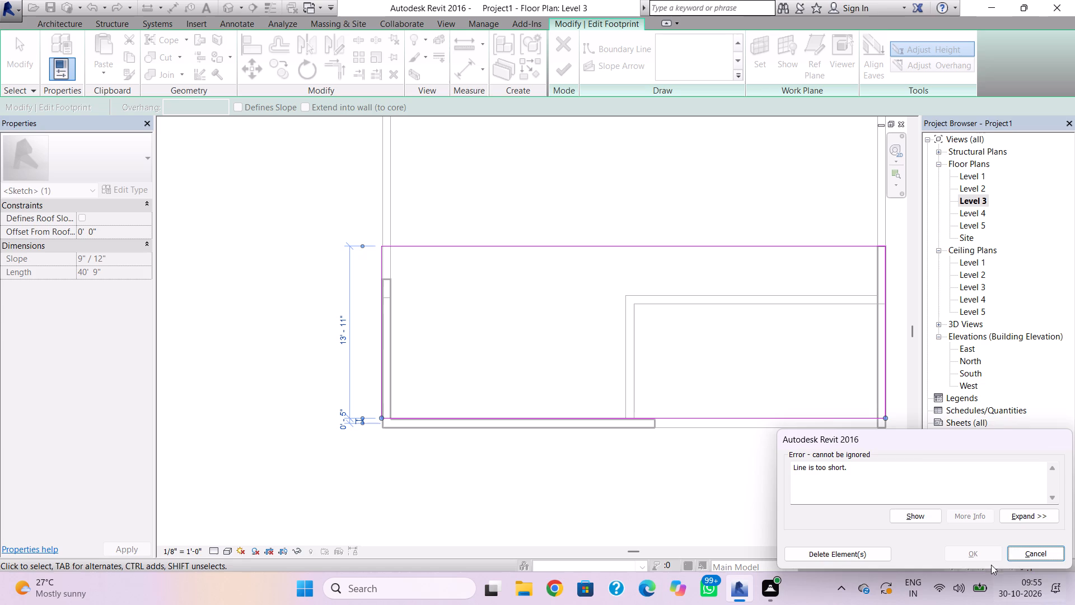
click(1012, 556)
click(798, 417)
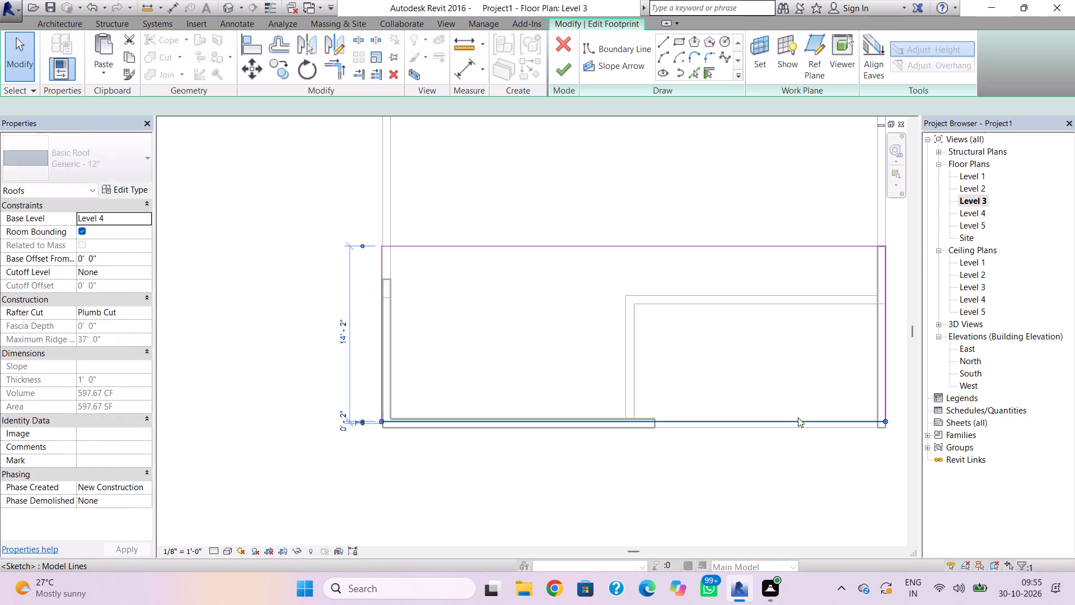
scroll(642, 412, up, 6)
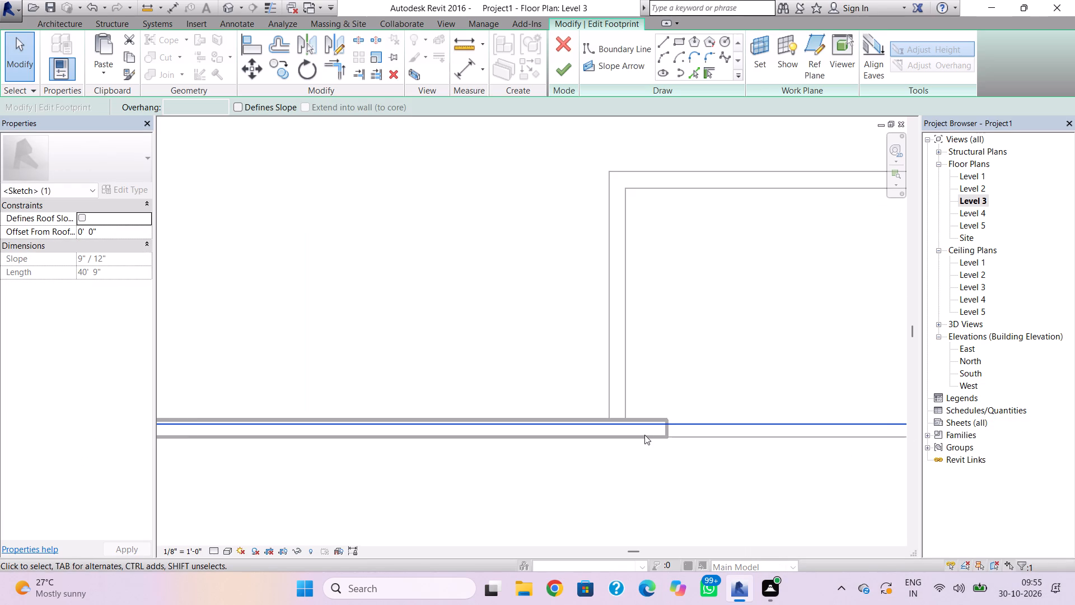
key(Up)
key(Up)
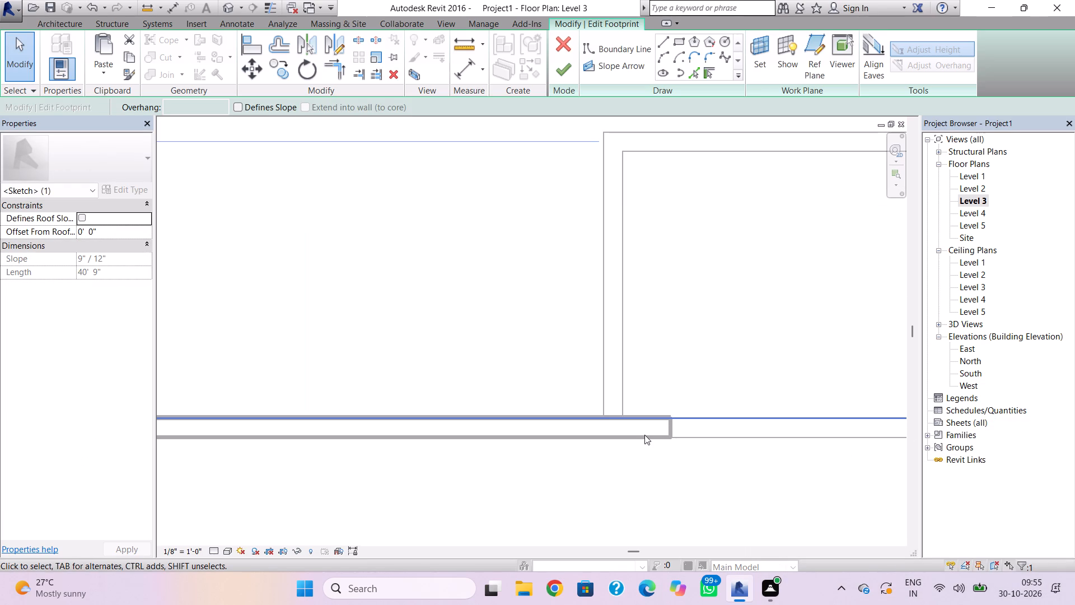
scroll(619, 435, down, 5)
scroll(553, 399, down, 2)
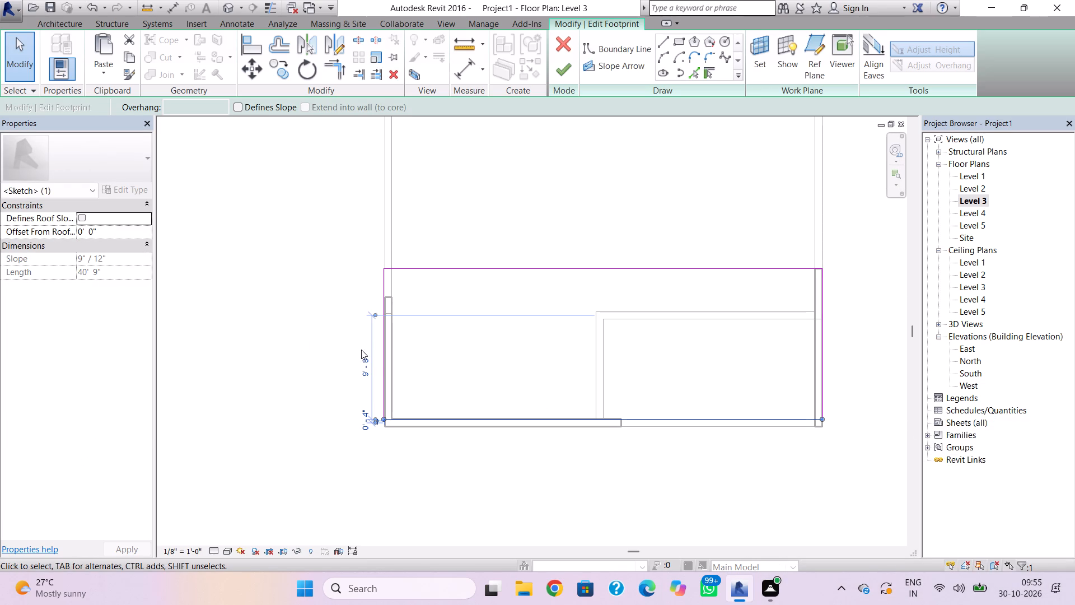
Move the footprint's west boundary line inward to the west wall's inner face and finish the roof edit.
click(379, 356)
key(Right)
key(Right)
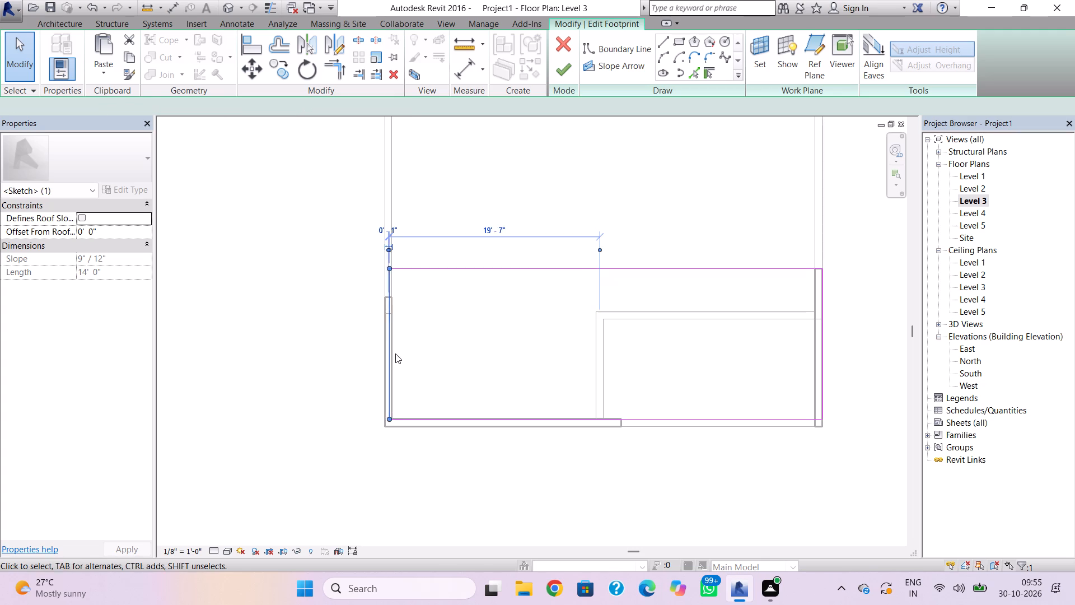
key(Right)
click(457, 297)
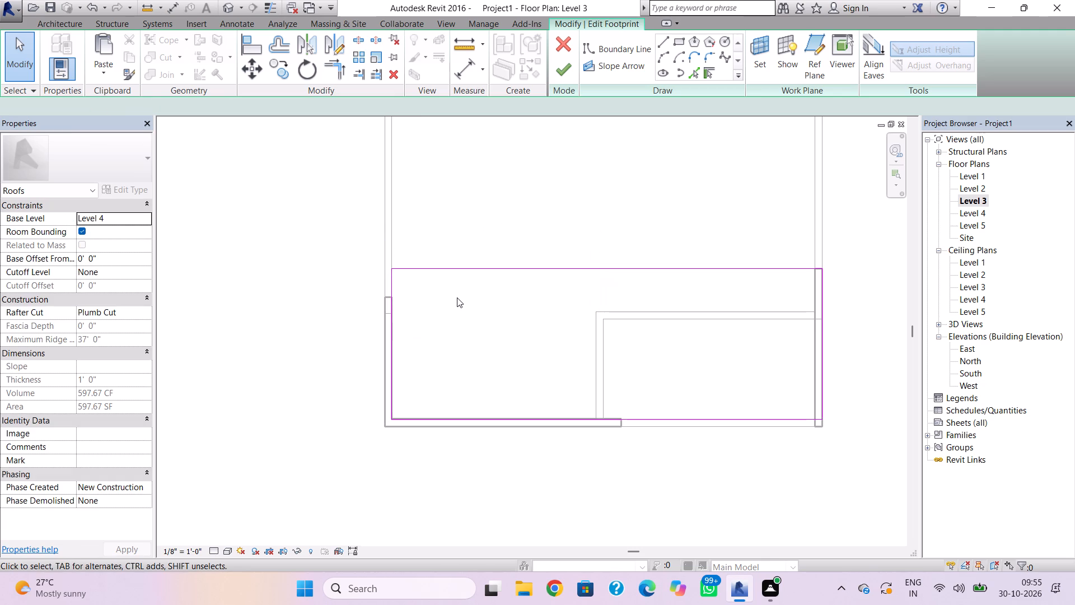
click(565, 72)
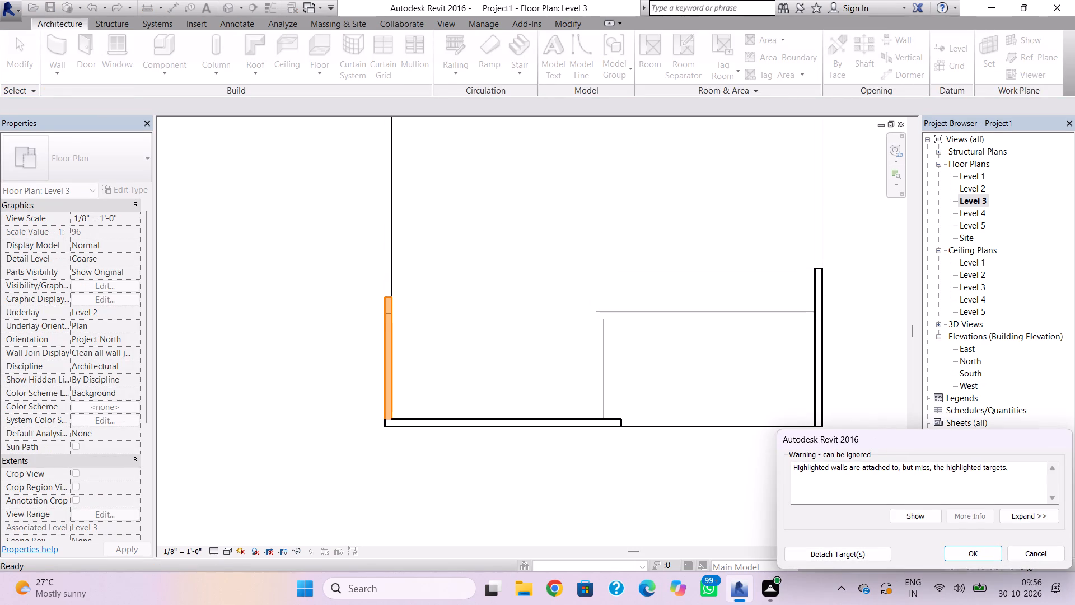
click(963, 556)
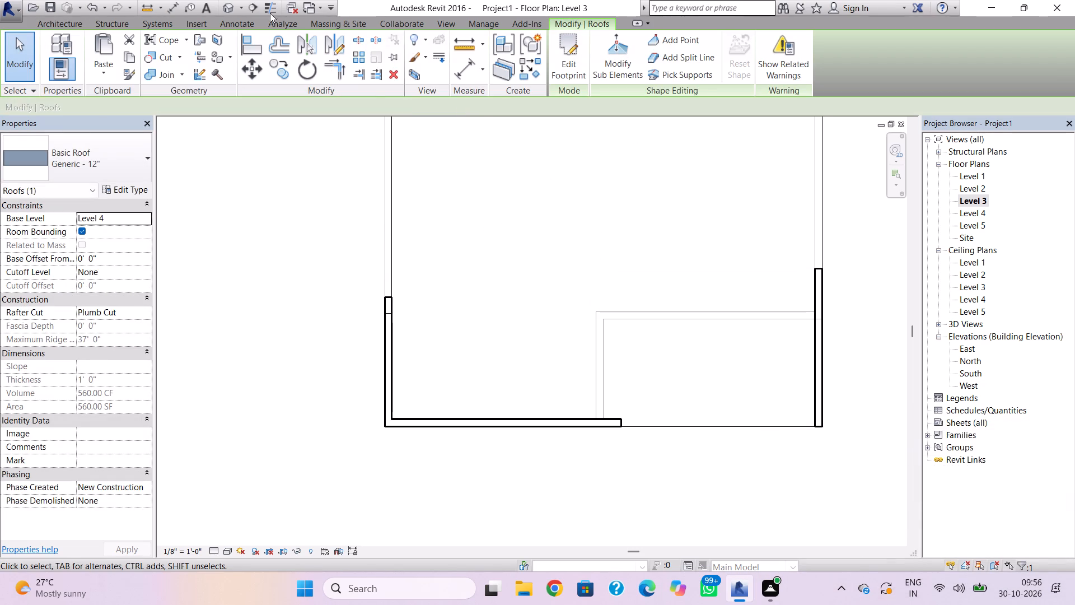
Examine in the 3D view how the edited Level 4 roof meets the front and east walls.
click(231, 6)
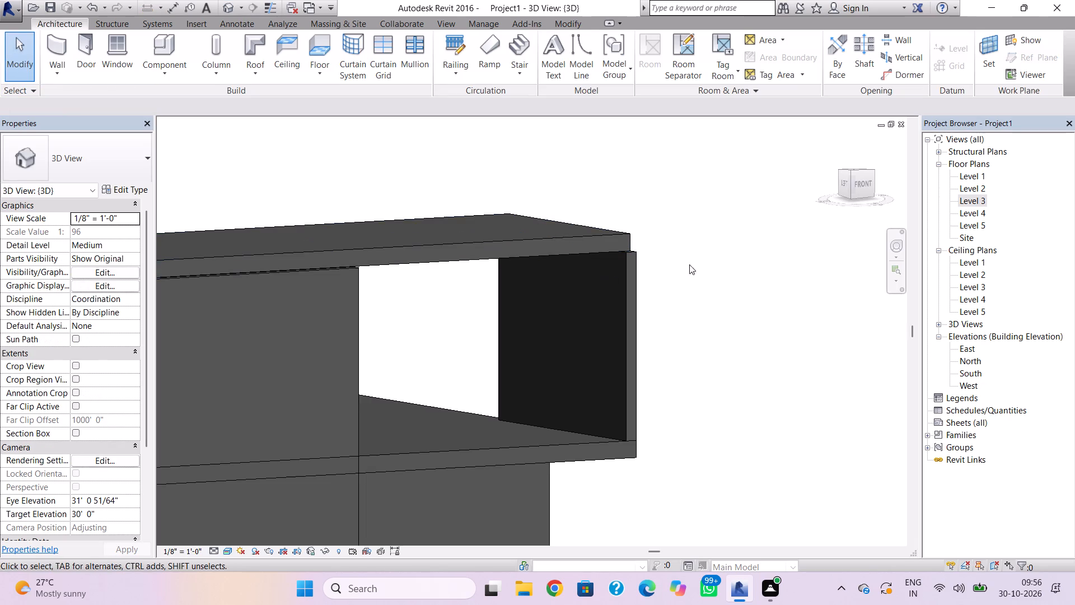
shift+right_drag(726, 254, 622, 387)
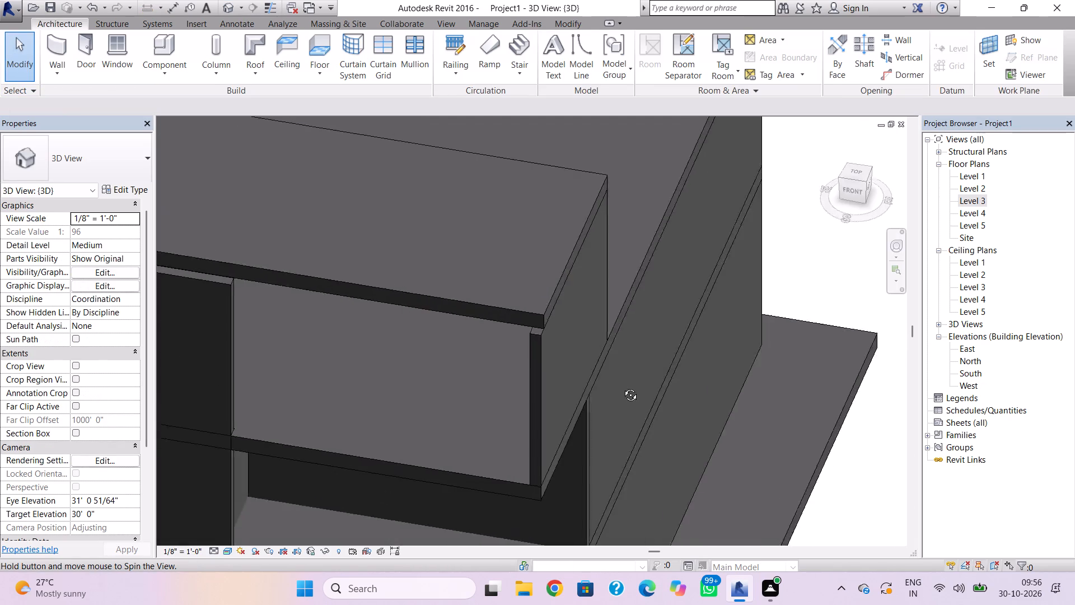
shift+right_drag(622, 387, 694, 334)
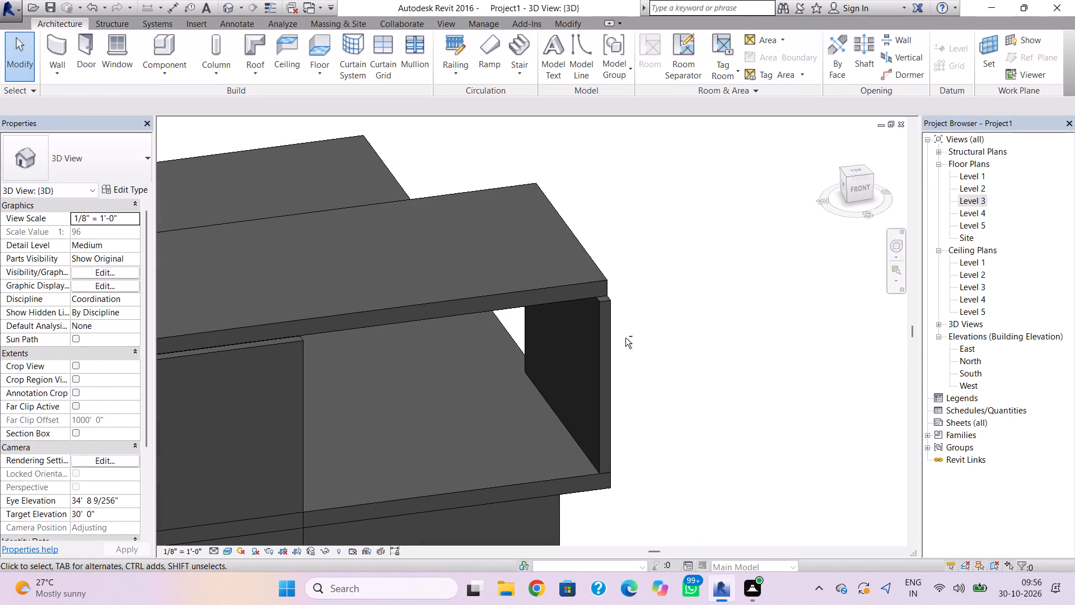
scroll(553, 339, down, 2)
middle_drag(565, 320, 610, 270)
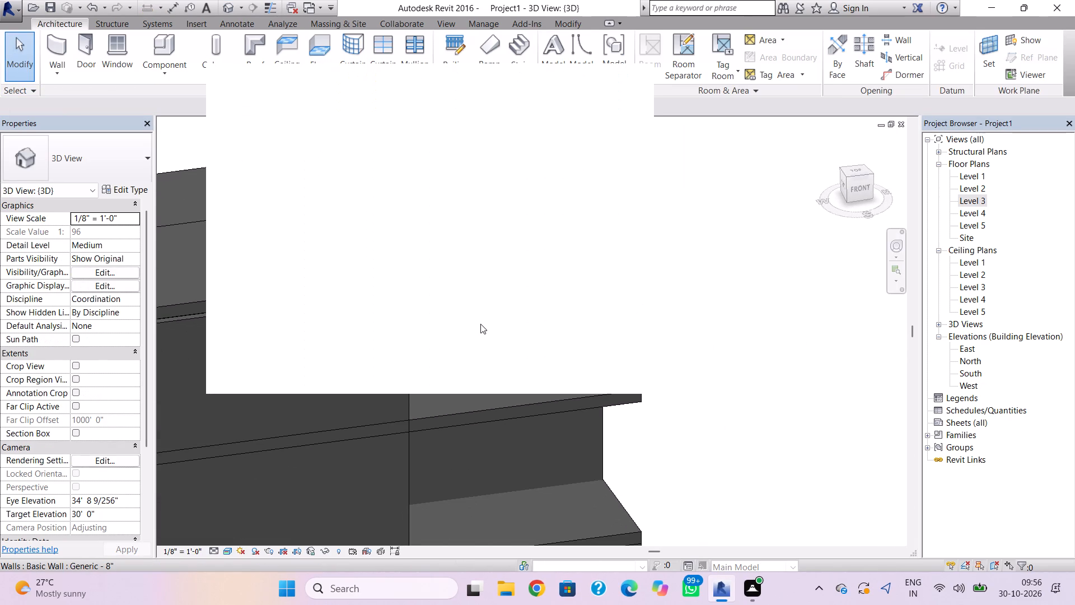
click(623, 82)
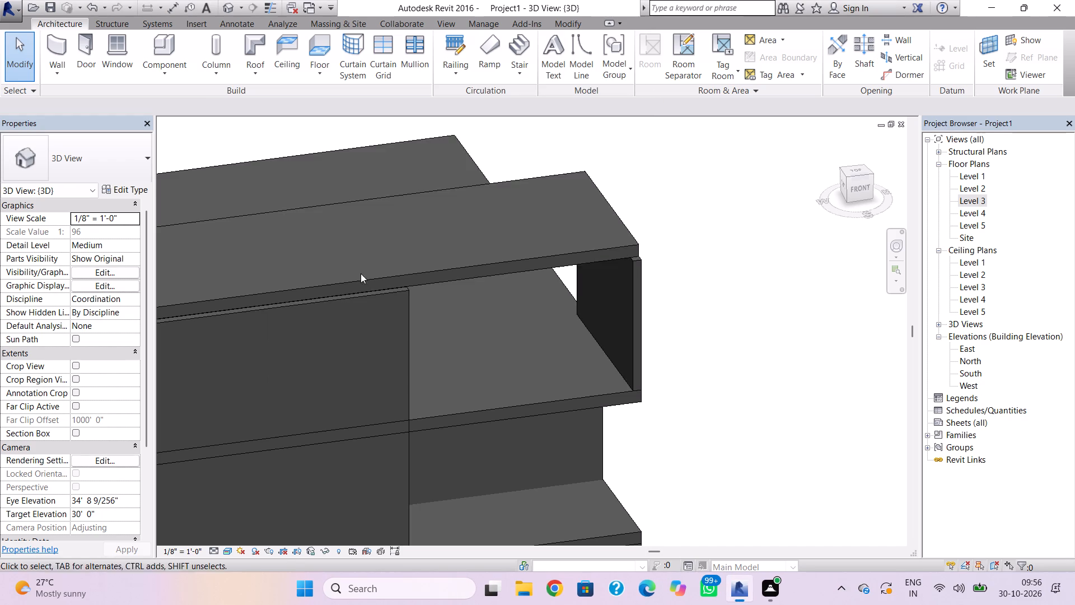
Raise the top of the Level 3 front wall to an unconnected height of 12' 0".
scroll(363, 292, down, 2)
middle_drag(364, 292, 489, 250)
click(477, 259)
scroll(425, 263, up, 3)
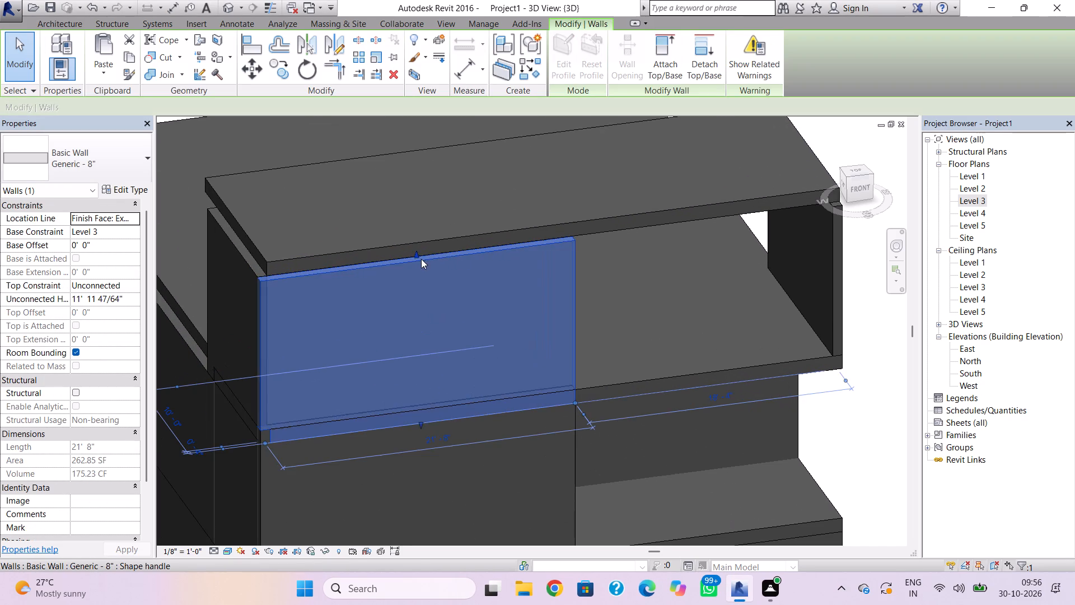
drag(419, 255, 419, 248)
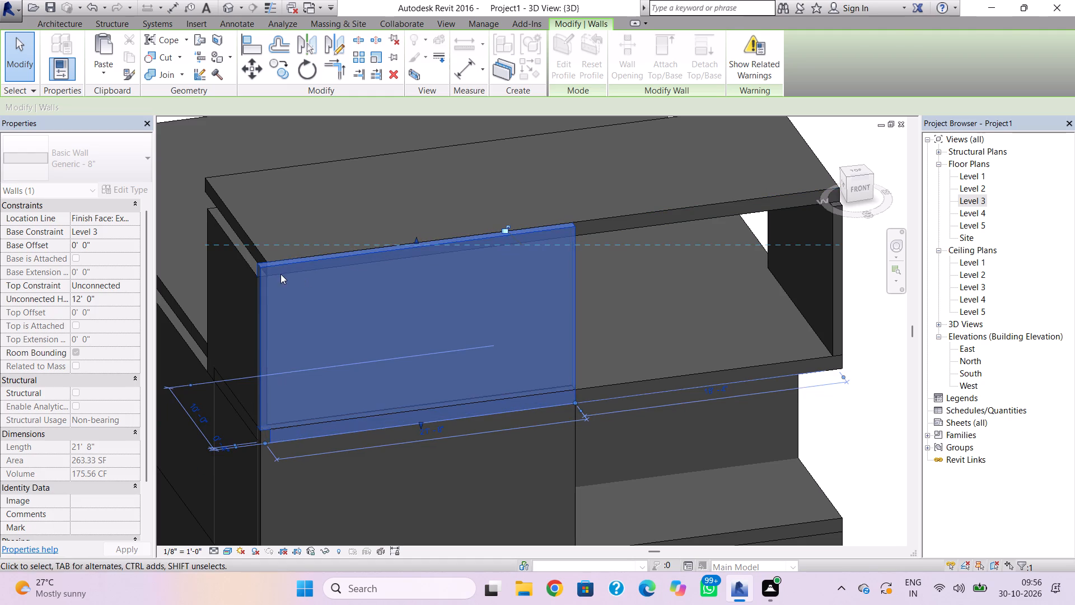
key(Escape)
Delete the Level 3 west wall beneath the Level 4 roof.
shift+right_drag(245, 276, 428, 268)
scroll(471, 301, down, 1)
middle_drag(475, 301, 356, 248)
click(665, 333)
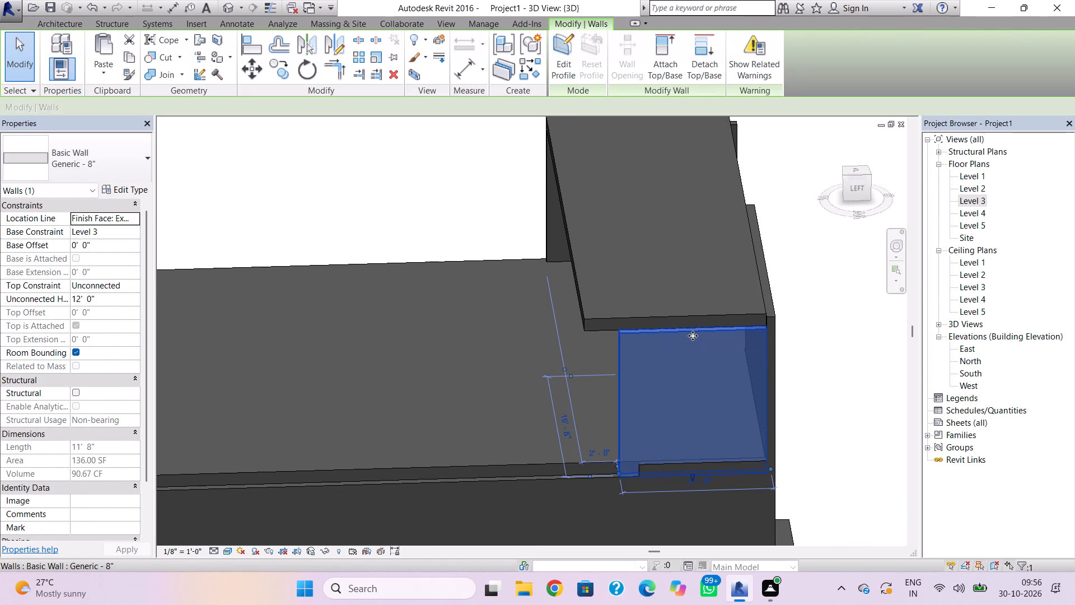
key(Delete)
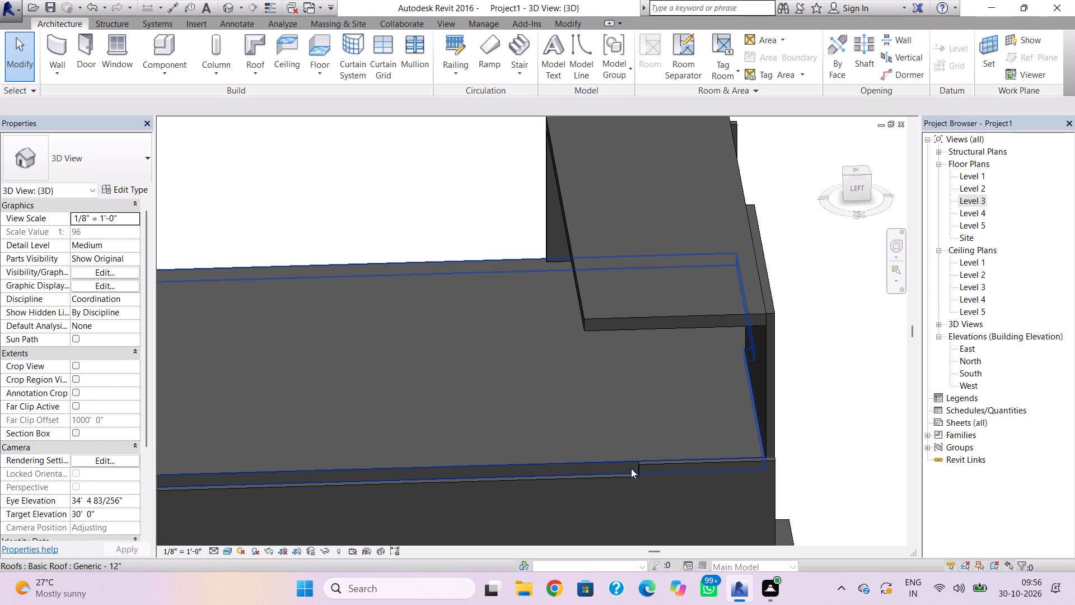
click(631, 468)
key(Escape)
Raise the top of the Level 2 west wall to a height of 13' 0" so it covers the roof edge.
scroll(610, 475, down, 2)
middle_drag(615, 469, 675, 346)
scroll(607, 381, up, 2)
click(605, 348)
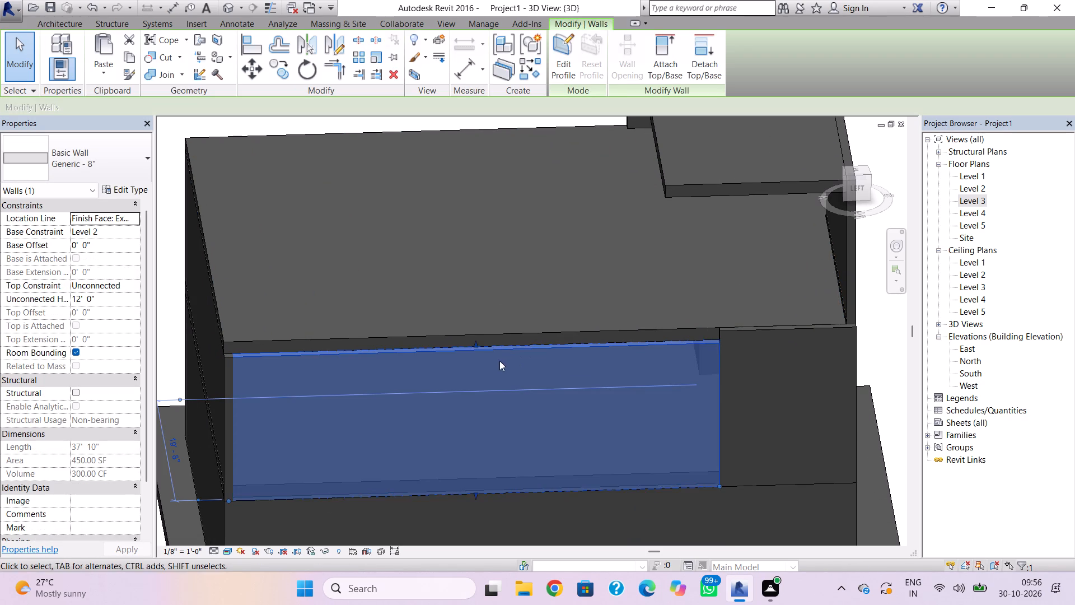
drag(478, 342, 477, 335)
click(496, 314)
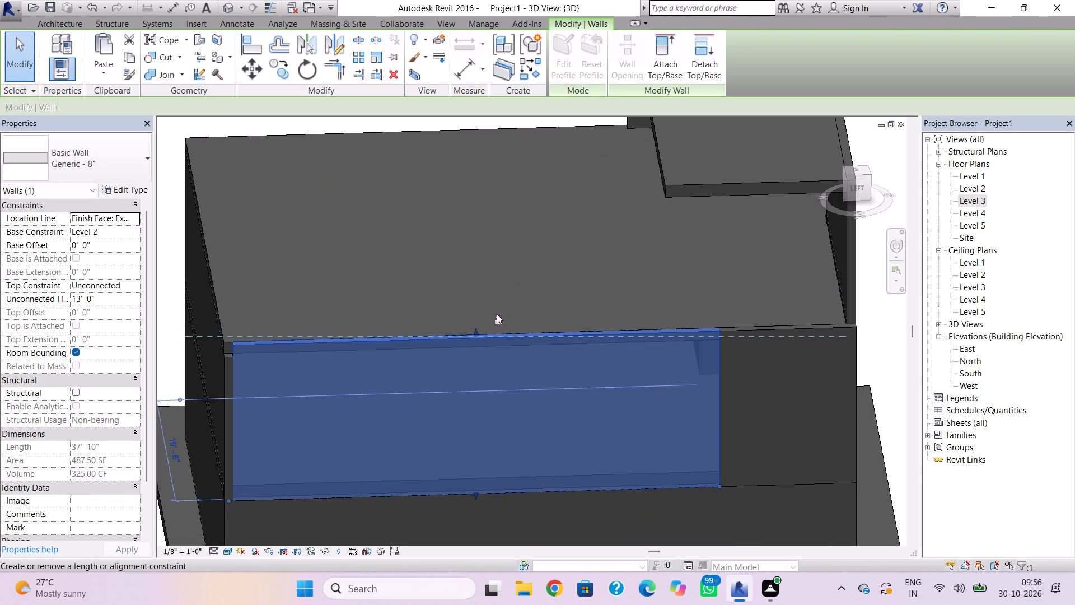
key(Escape)
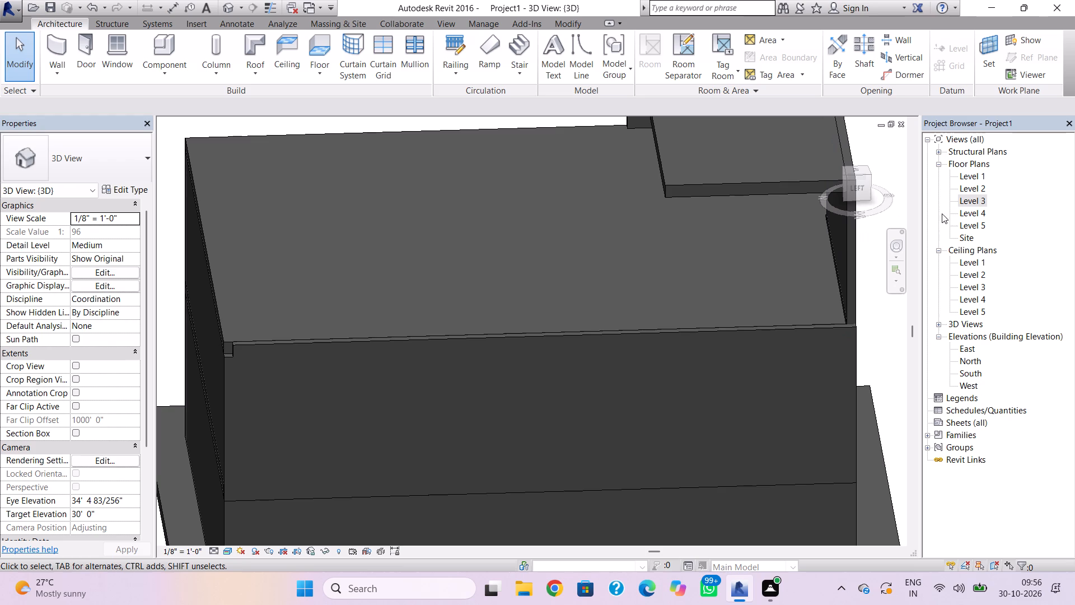
On the Level 4 plan, draw a Generic - 8" wall about 14' 4" long just outside the roof's west edge.
double_click(981, 200)
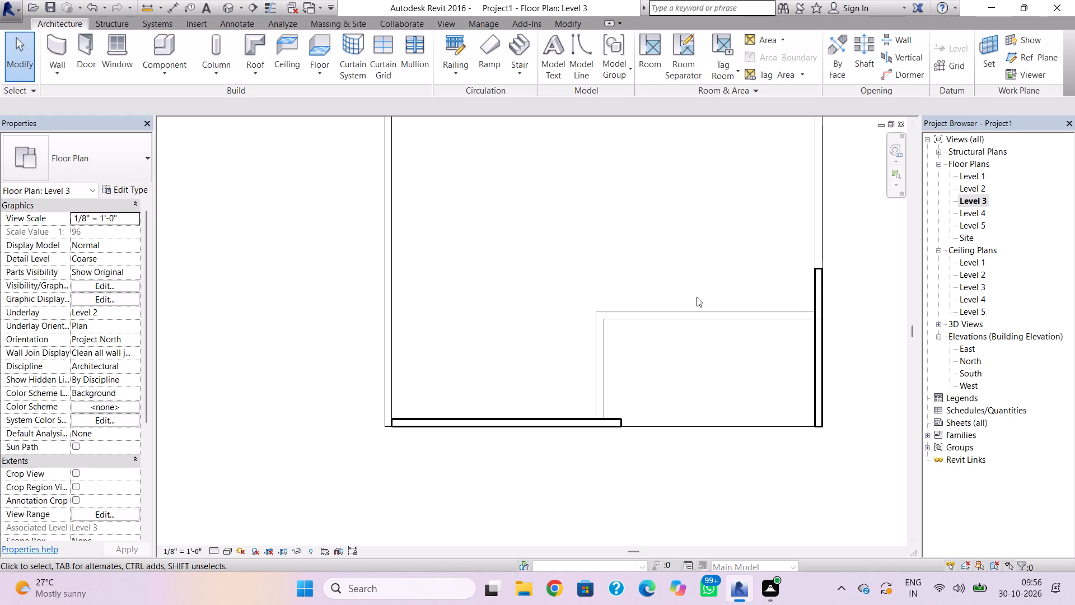
double_click(963, 211)
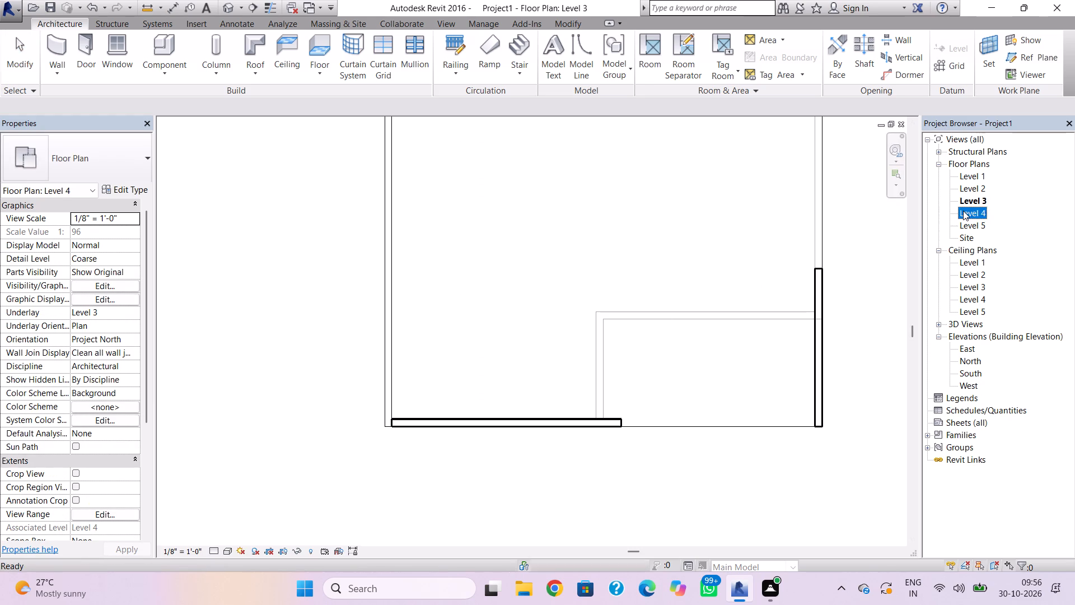
scroll(736, 276, down, 1)
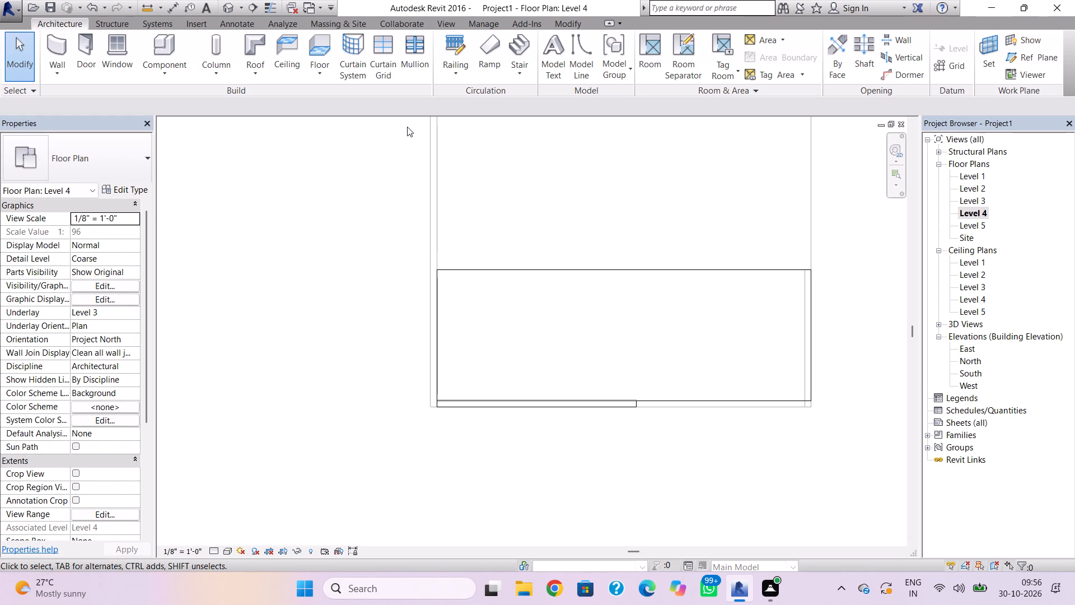
click(57, 45)
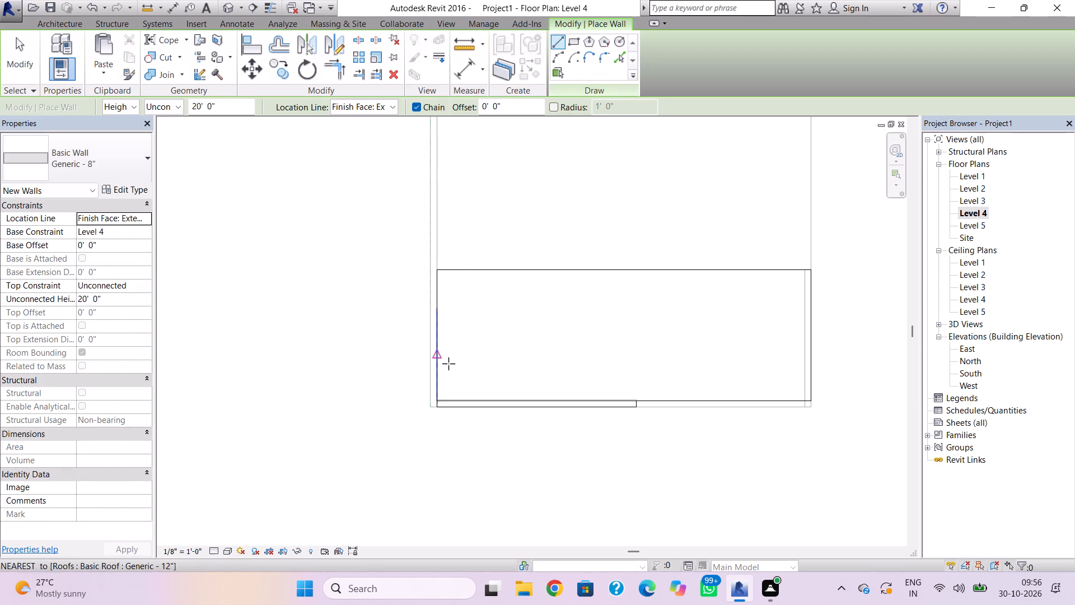
click(434, 408)
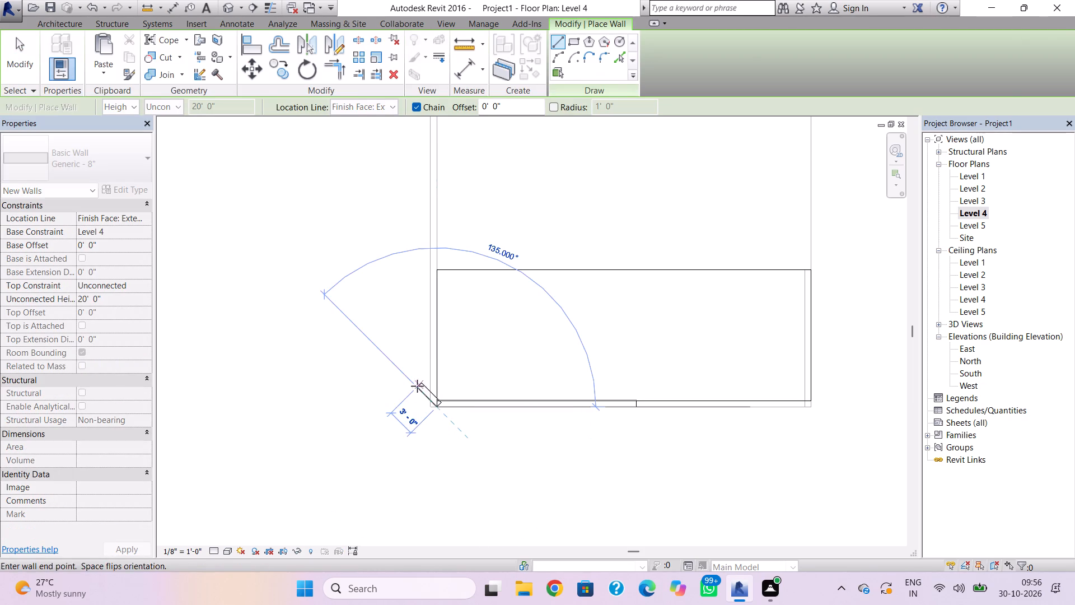
key(space)
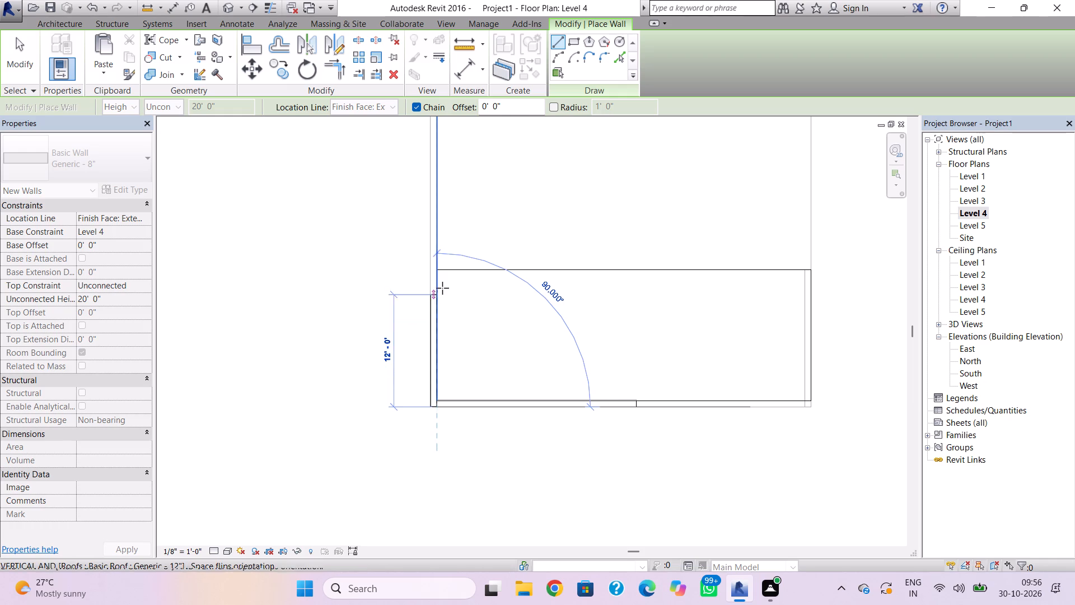
scroll(440, 277, up, 4)
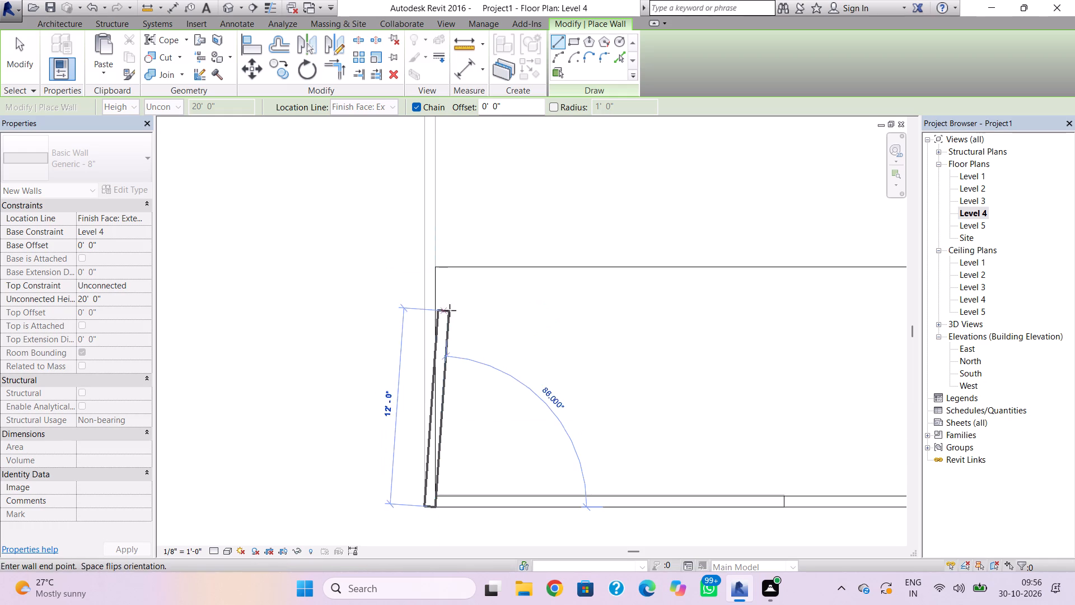
click(438, 267)
key(Escape)
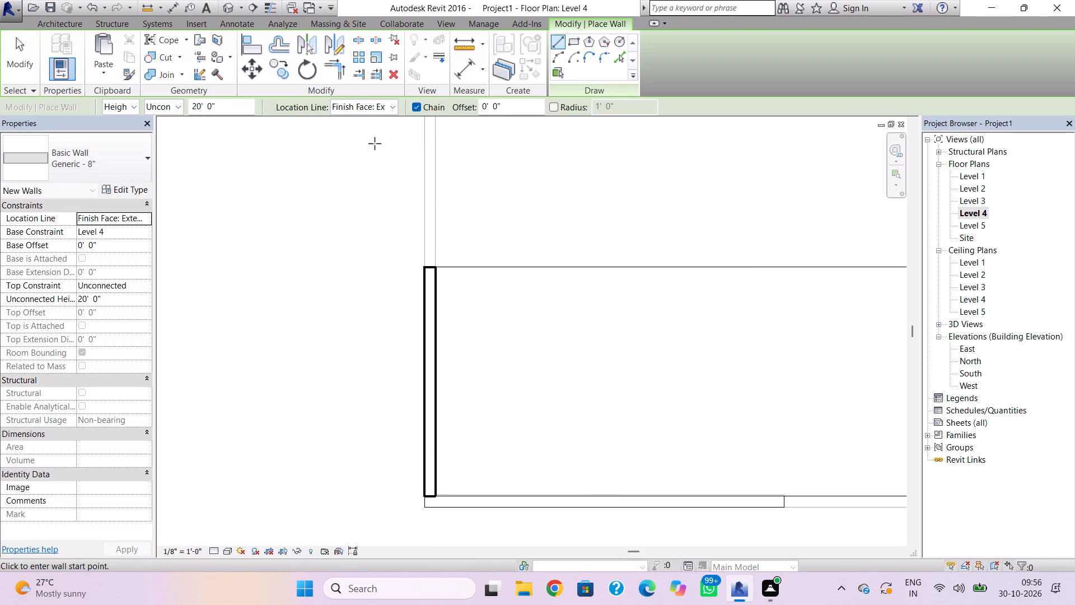
Set the new west wall's base constraint to Level 3, working in the 3D view.
click(221, 4)
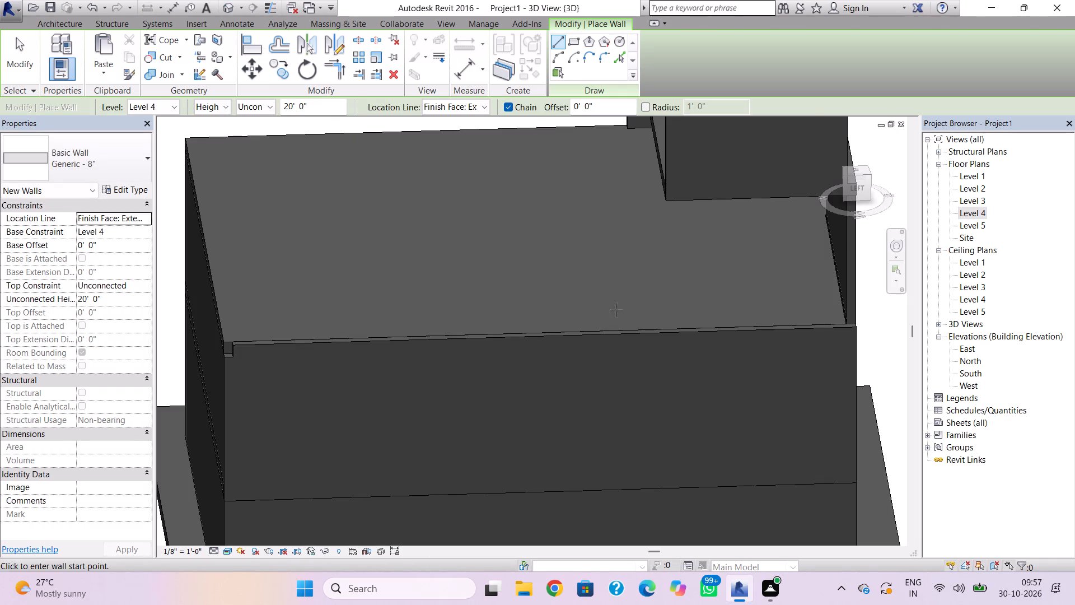
scroll(716, 295, down, 2)
middle_drag(721, 316, 618, 523)
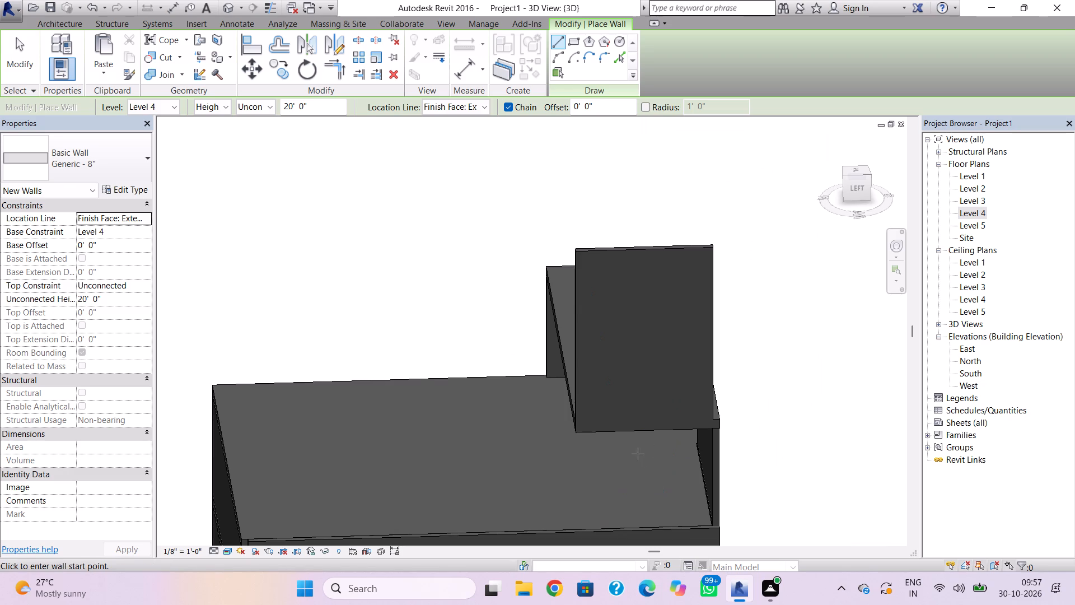
shift+right_drag(642, 462, 659, 408)
key(Escape)
key(Escape)
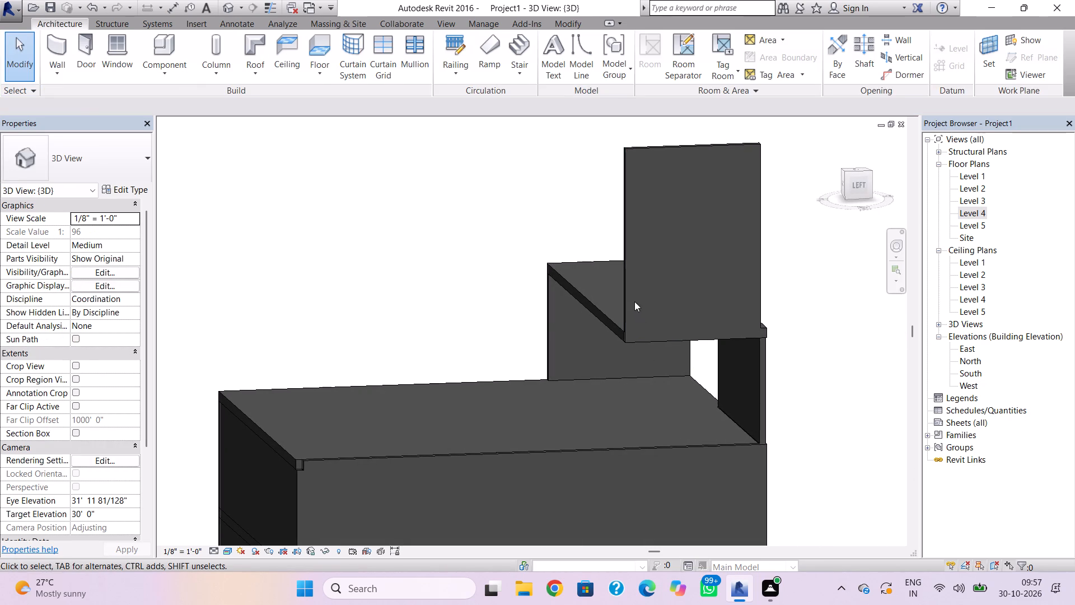
click(629, 289)
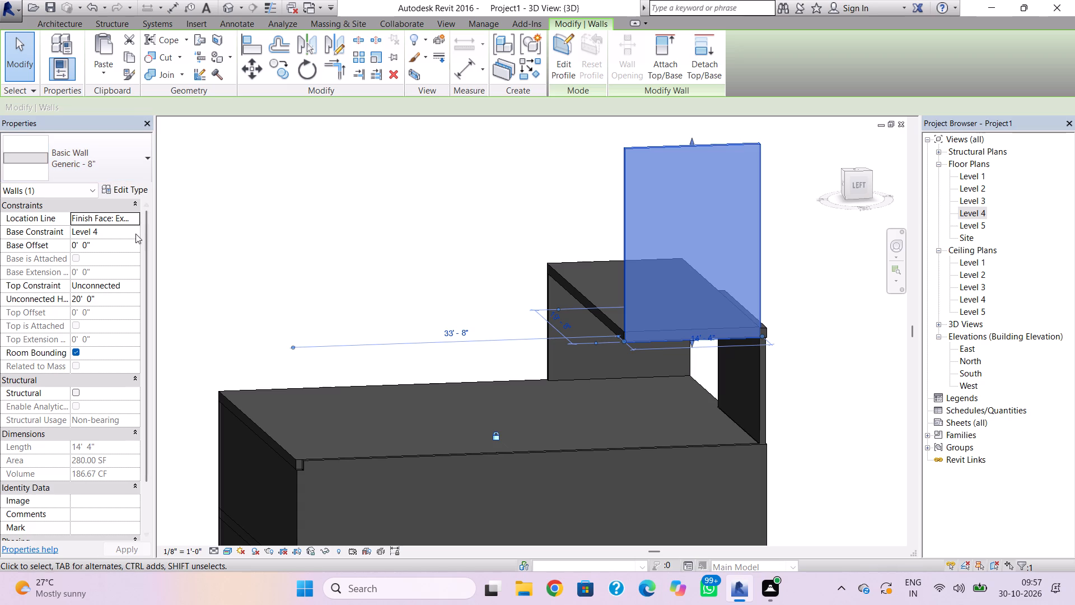
click(135, 234)
click(102, 267)
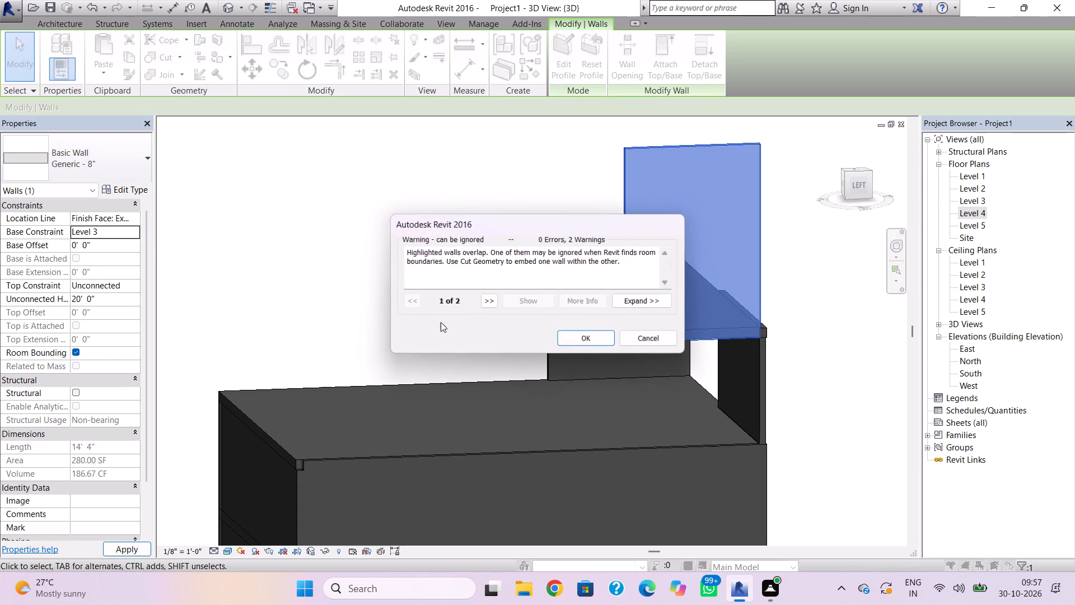
click(603, 336)
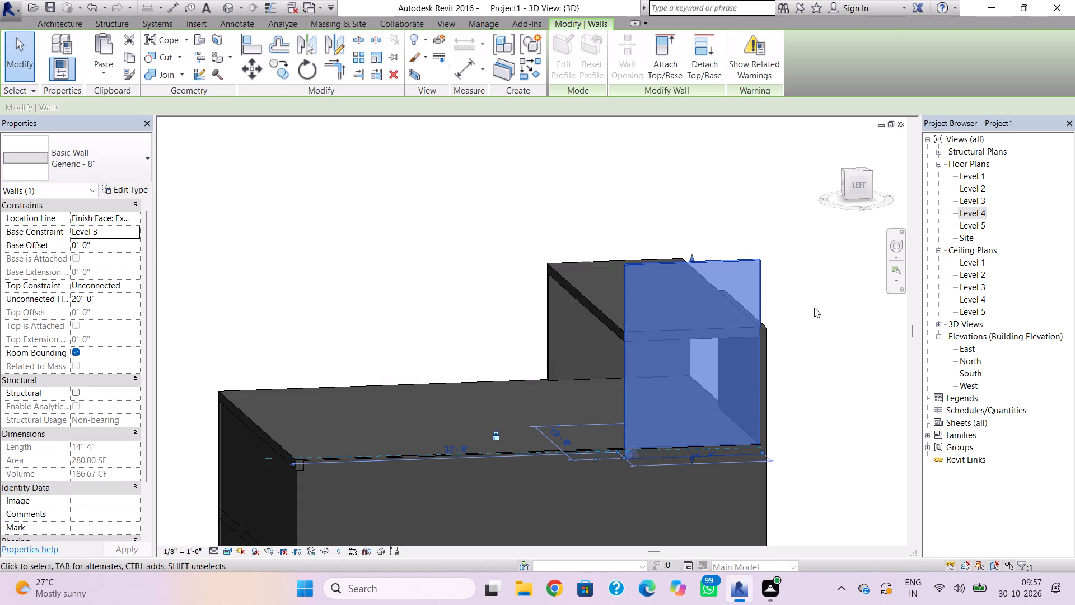
click(814, 308)
Raise the new west wall's bottom edge to a 1' 0" base offset, on top of the wall below.
click(627, 404)
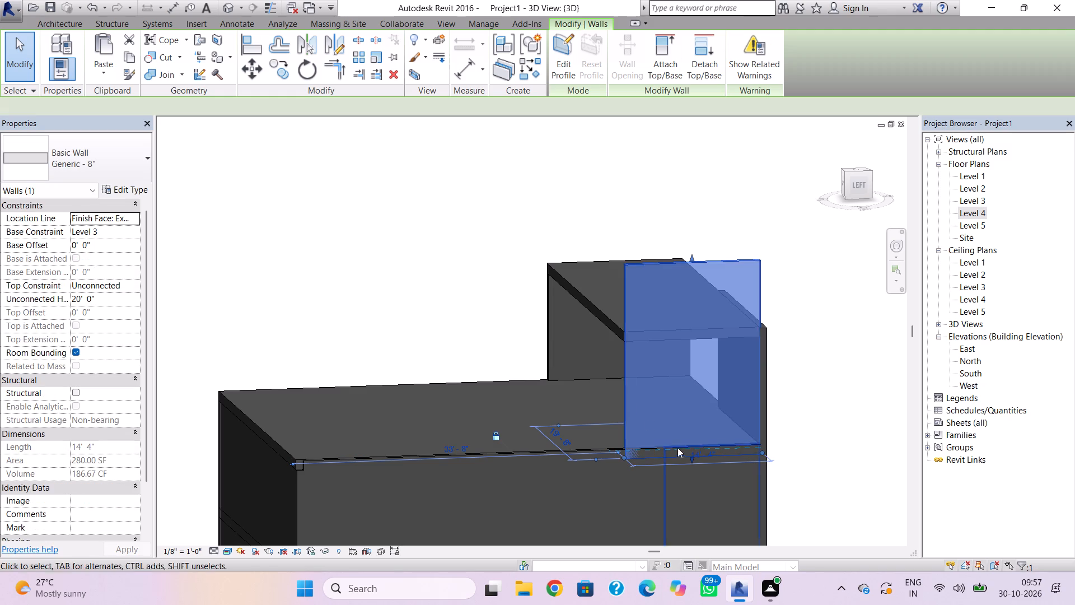
scroll(689, 464, up, 4)
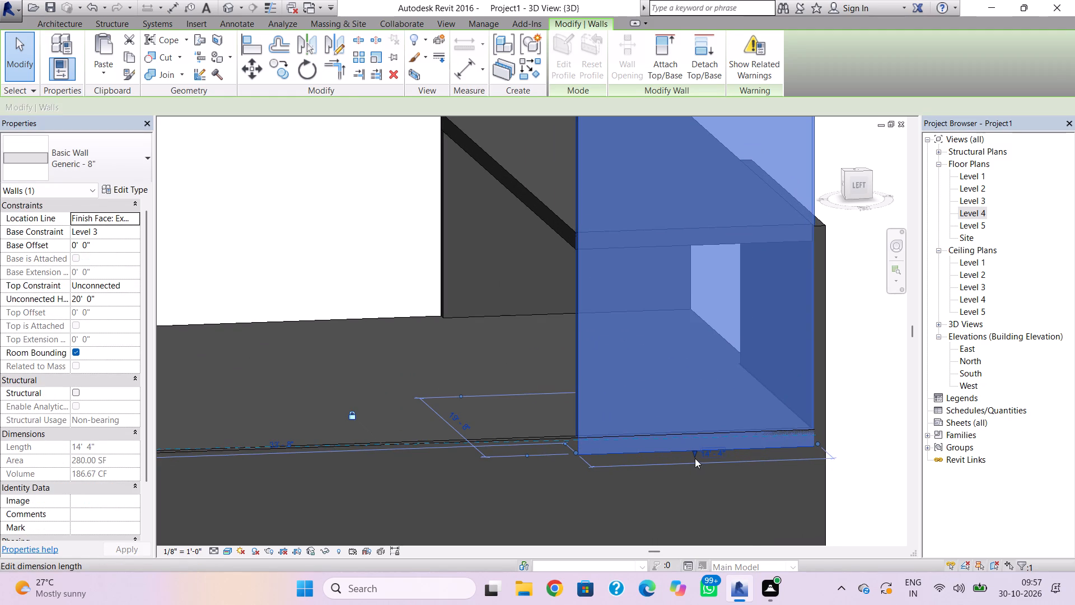
drag(694, 458, 690, 435)
click(869, 367)
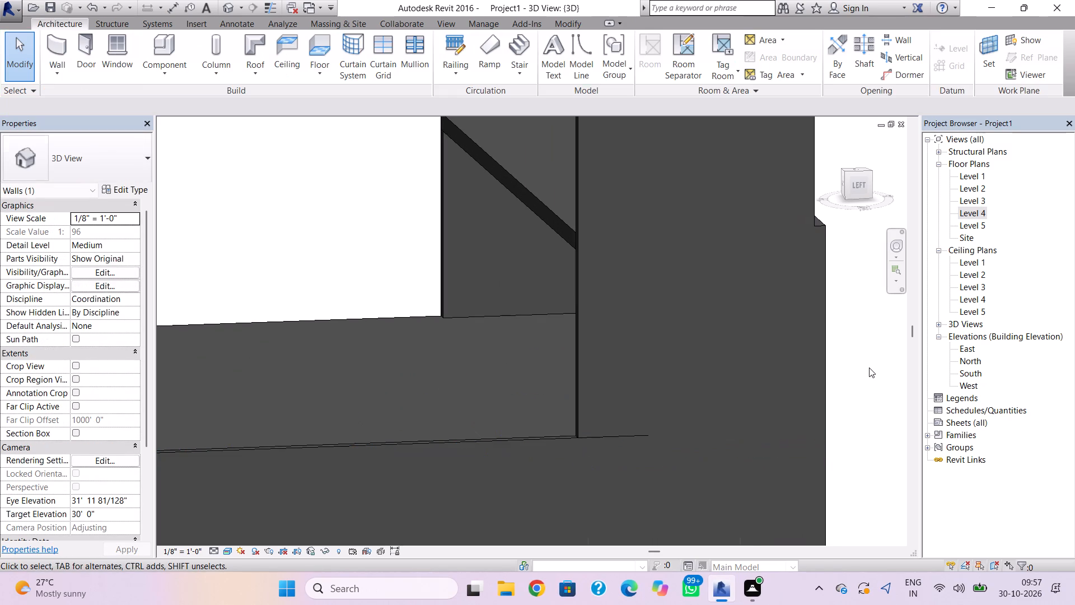
Lower the new west wall's top edge to the top surface of the Level 4 roof.
middle_drag(620, 400, 578, 494)
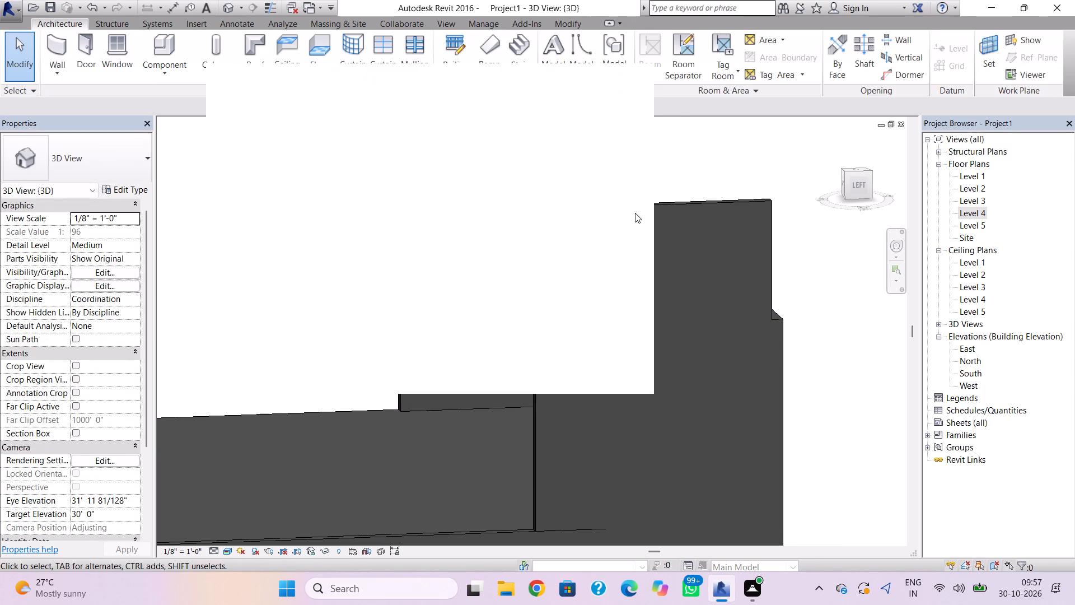
click(633, 84)
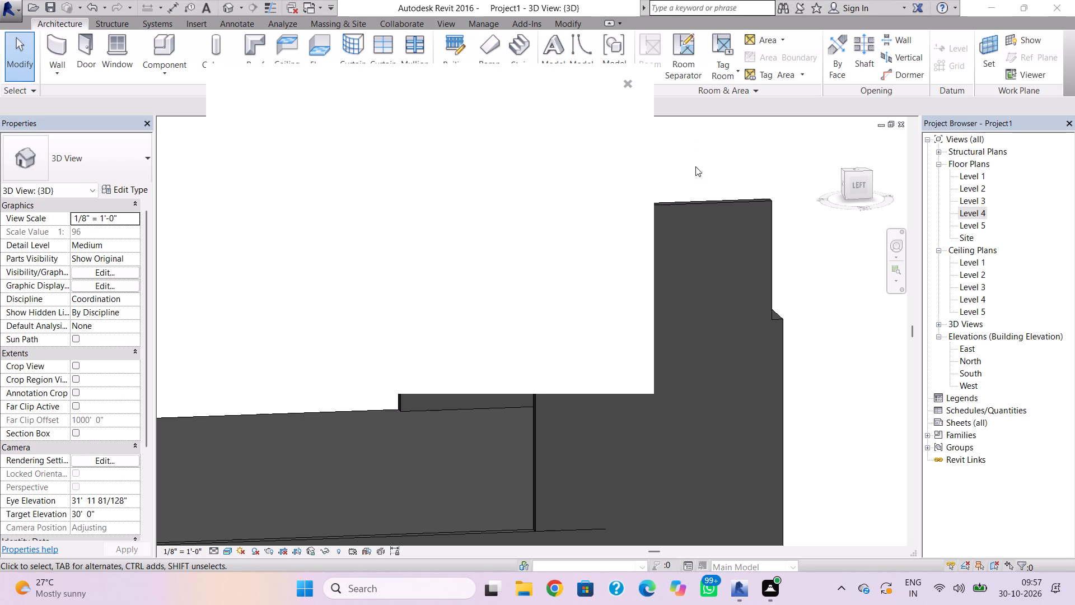
click(693, 201)
drag(652, 204, 666, 299)
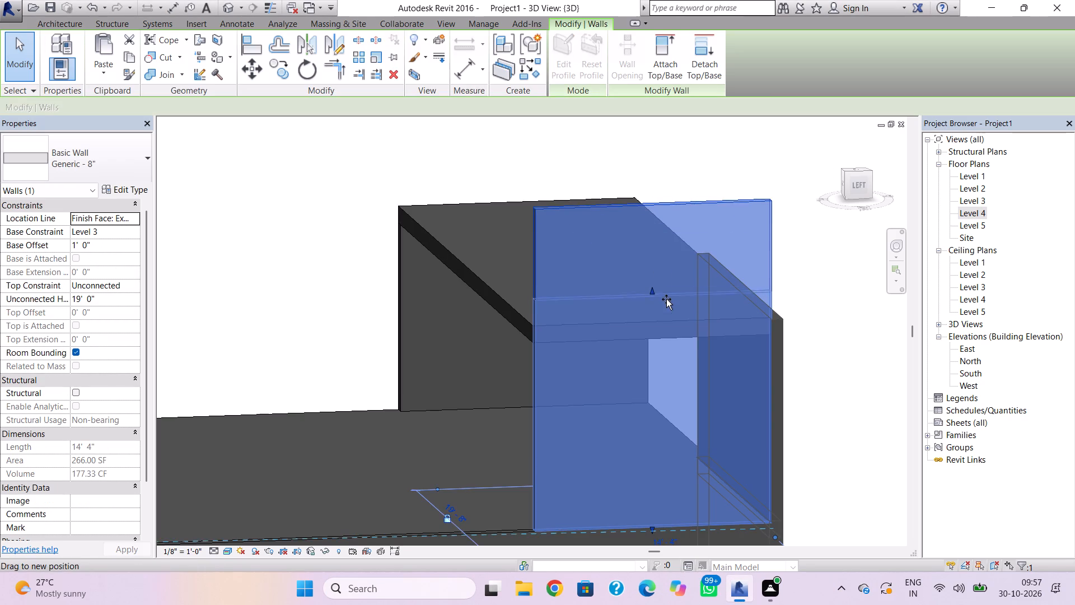
drag(666, 299, 669, 318)
key(Escape)
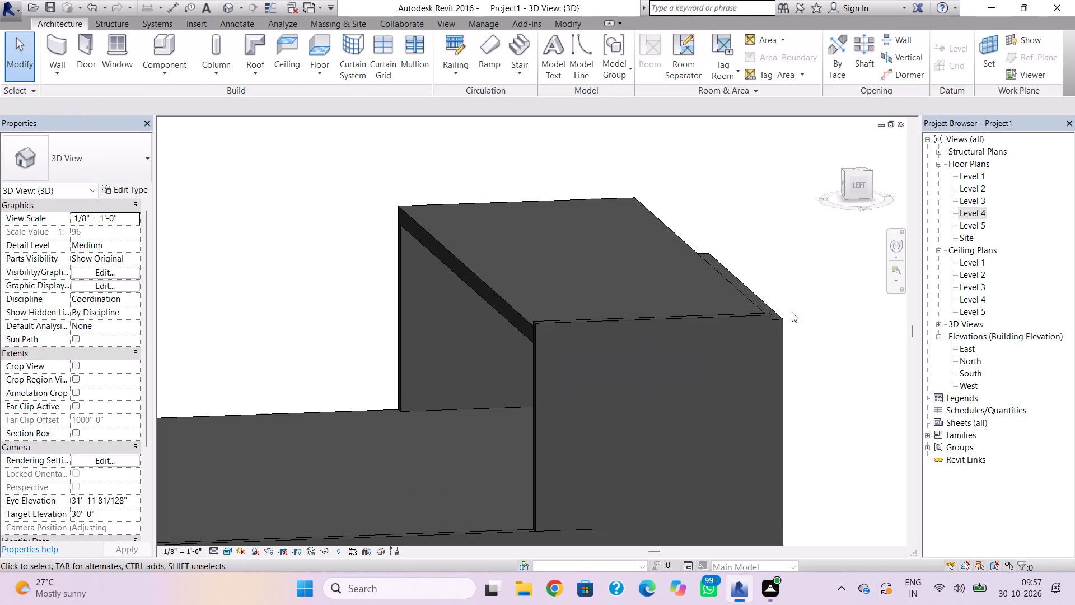
Open the Level 4 roof's footprint for editing and show it on the Level 4 plan.
shift+right_drag(796, 309, 697, 300)
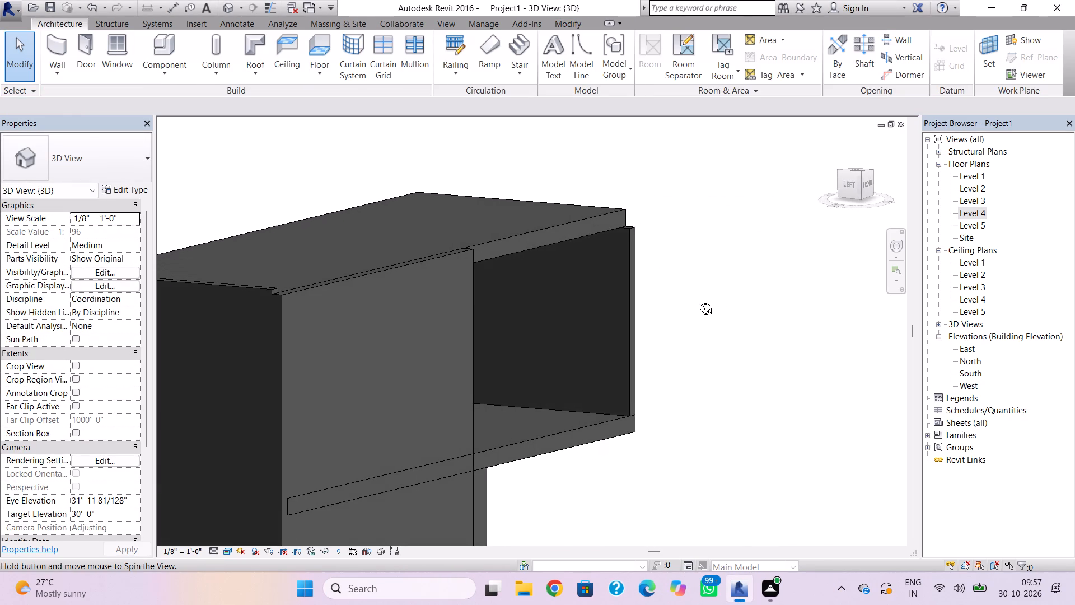
shift+right_drag(697, 300, 684, 267)
scroll(734, 268, down, 3)
middle_drag(737, 283, 761, 275)
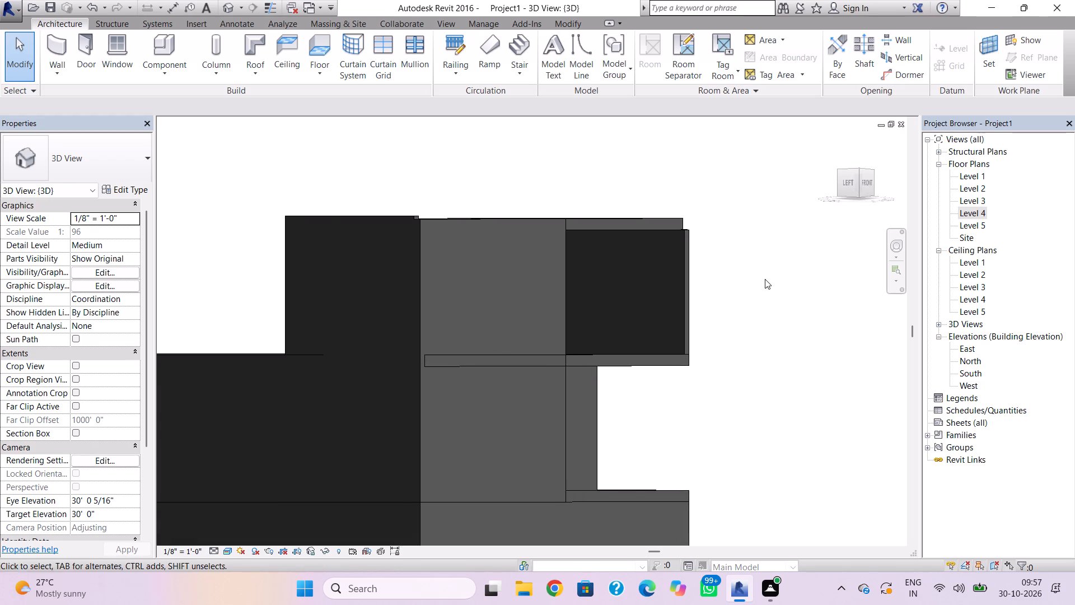
shift+right_drag(764, 281, 645, 342)
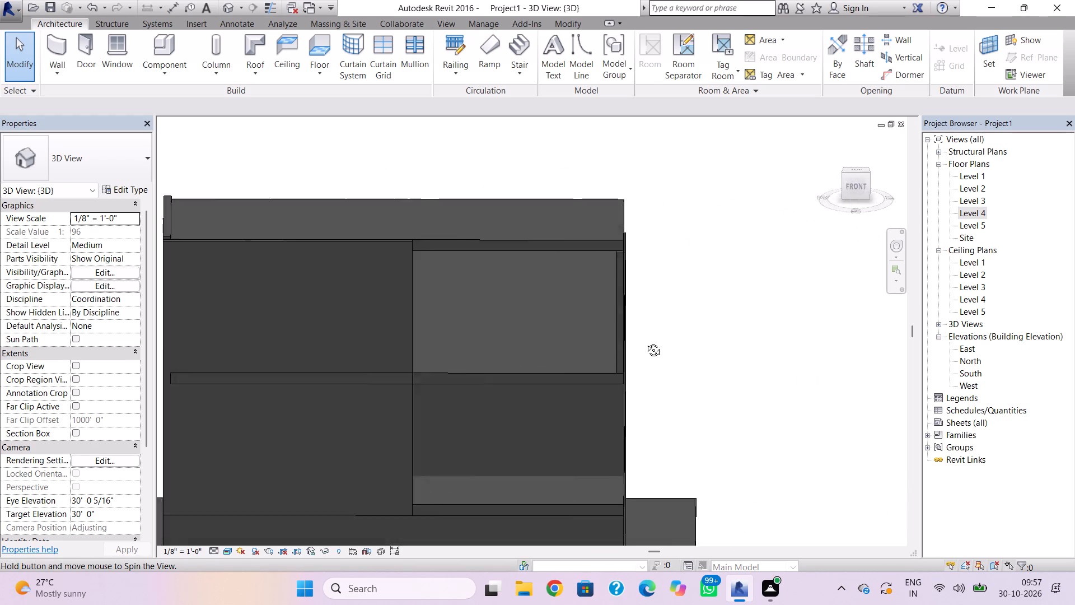
shift+right_drag(645, 342, 592, 441)
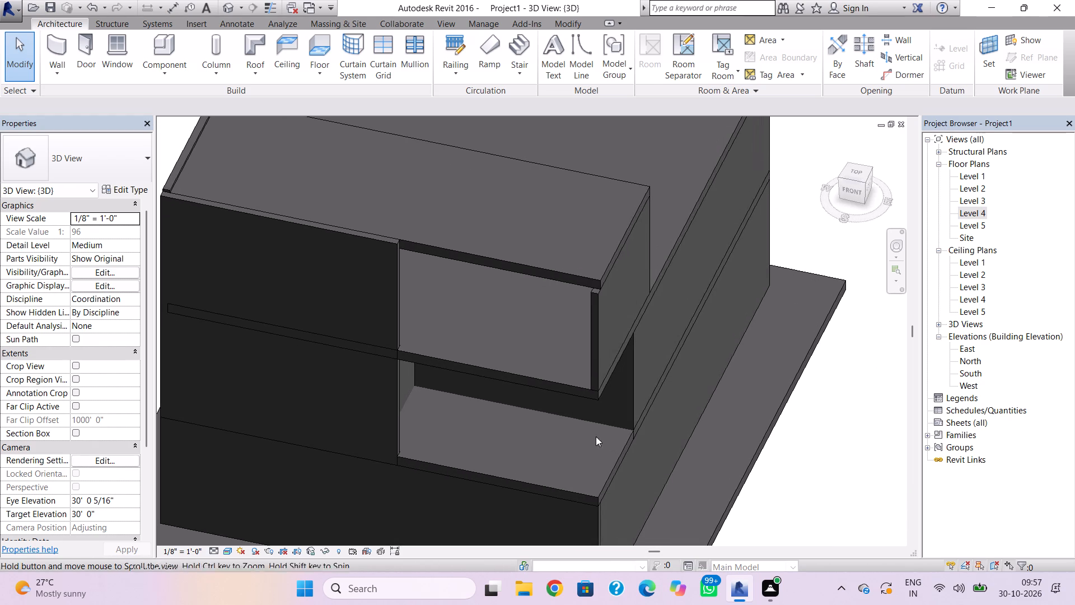
click(576, 276)
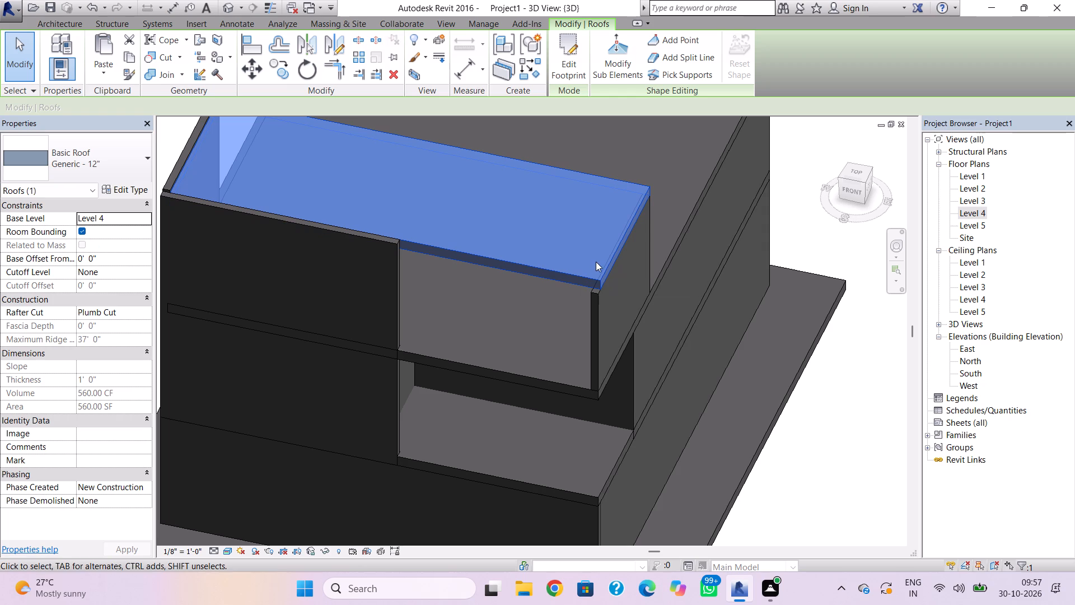
click(597, 282)
double_click(597, 282)
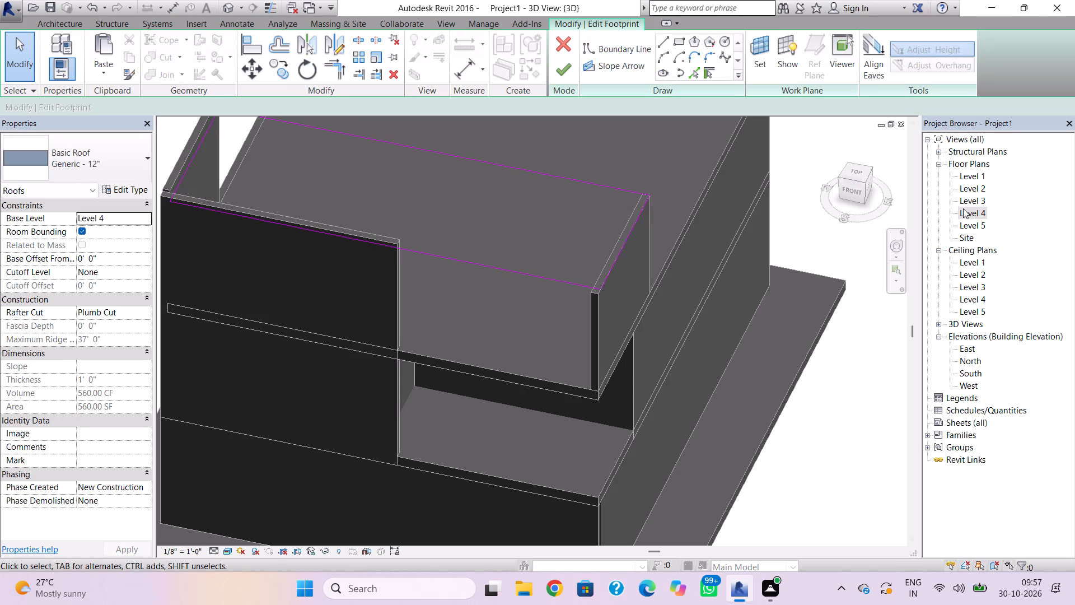
double_click(971, 210)
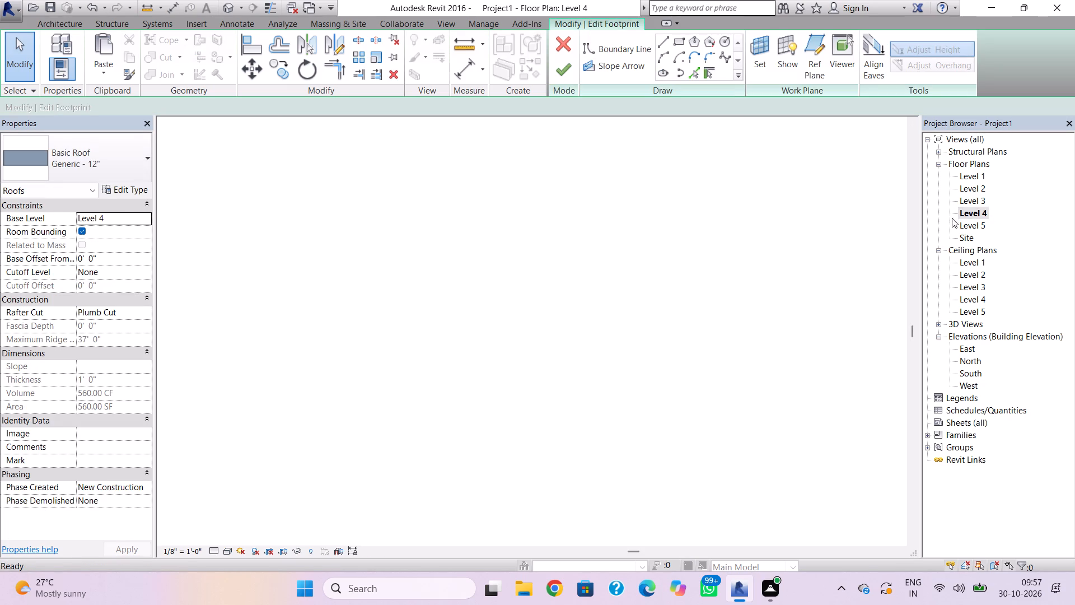
Move the Level 4 roof's east boundary line inward to the east wall's inner face and finish the footprint.
scroll(808, 279, down, 2)
middle_drag(810, 282, 493, 303)
scroll(755, 335, up, 3)
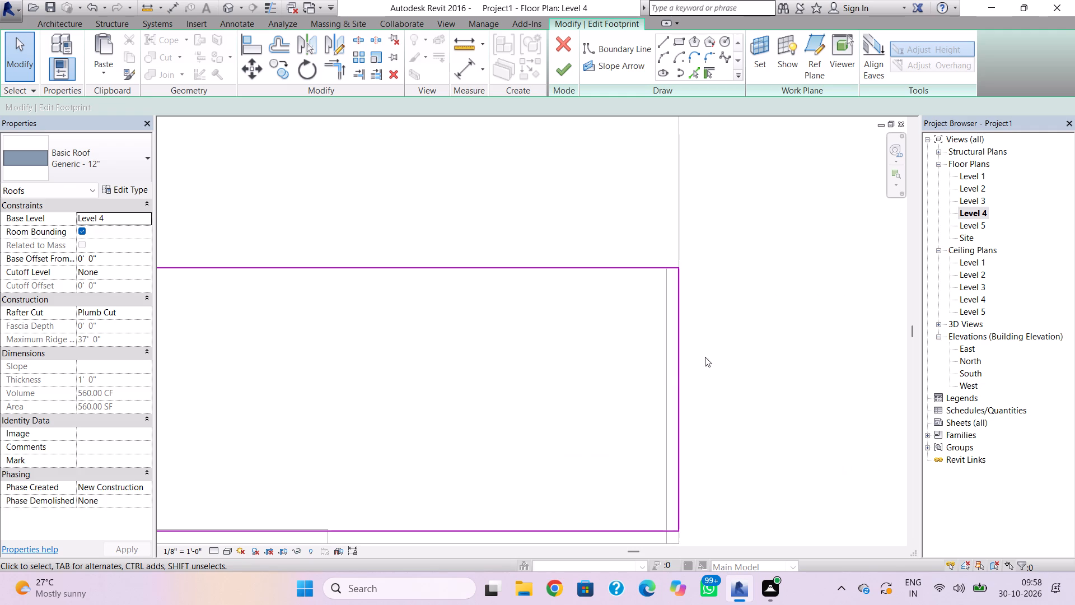
click(671, 377)
click(674, 377)
key(Left)
key(Left)
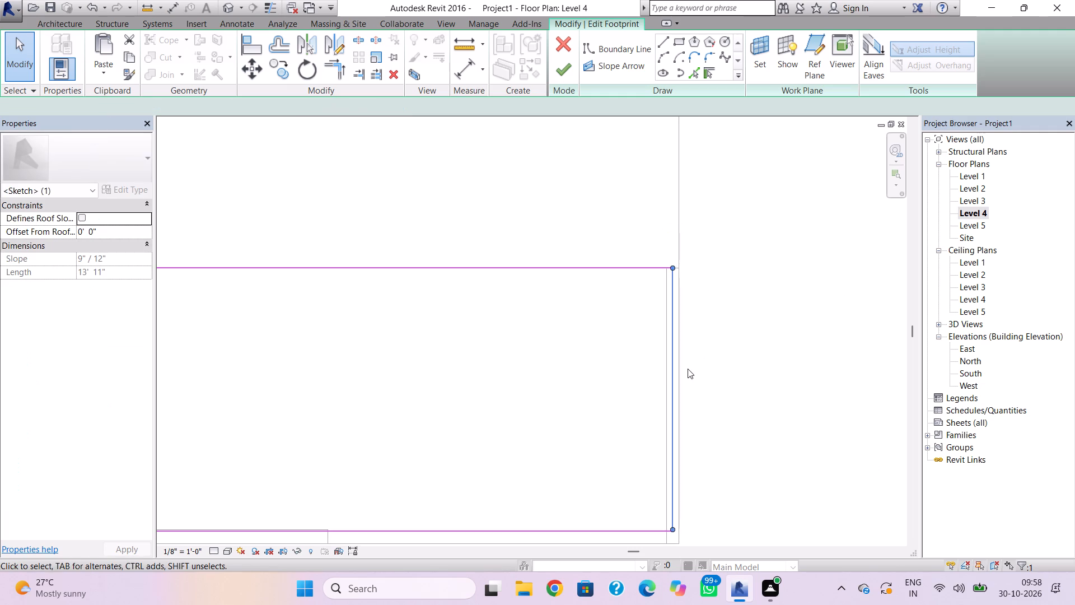
key(Left)
key(Left)
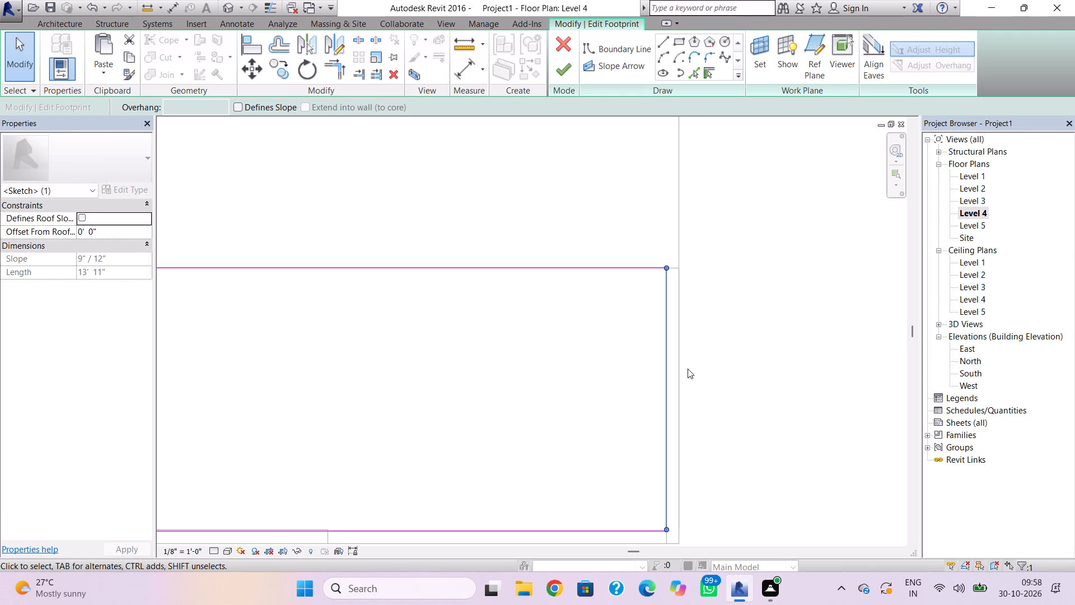
click(564, 77)
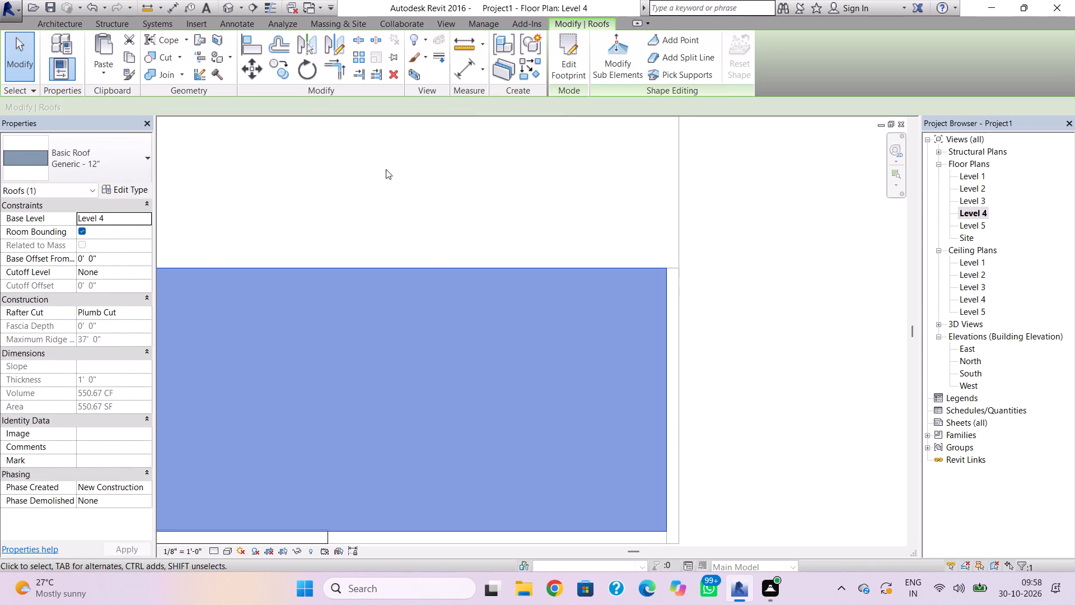
In the 3D view, raise the upper east wall's top edge to the Level 4 roof's top surface, for a 12' 0" height.
click(227, 6)
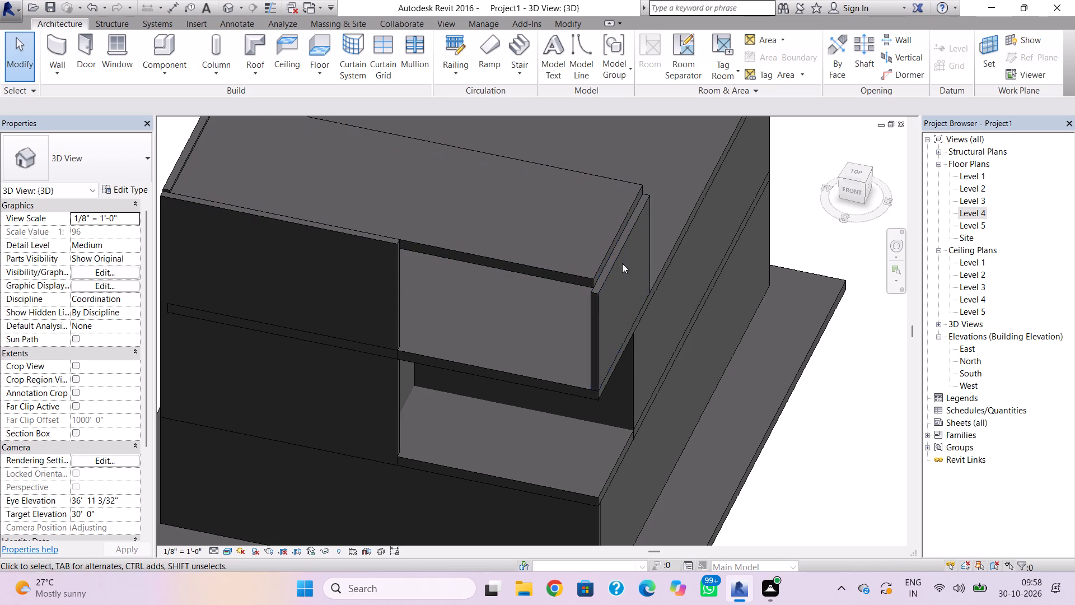
click(622, 263)
click(617, 260)
drag(618, 241, 617, 238)
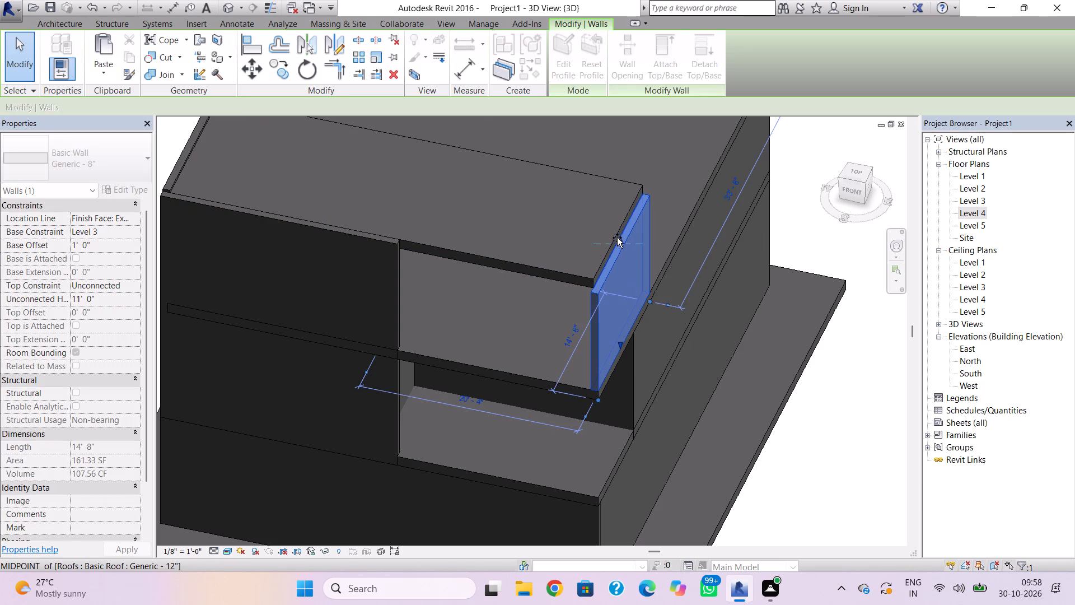
drag(617, 238, 616, 235)
click(747, 284)
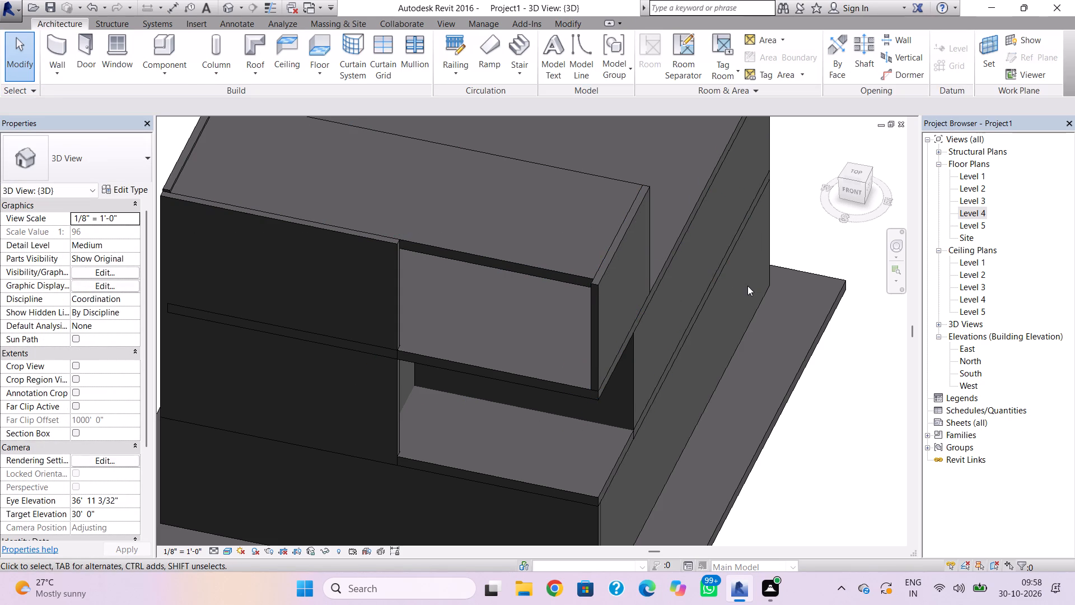
key(Escape)
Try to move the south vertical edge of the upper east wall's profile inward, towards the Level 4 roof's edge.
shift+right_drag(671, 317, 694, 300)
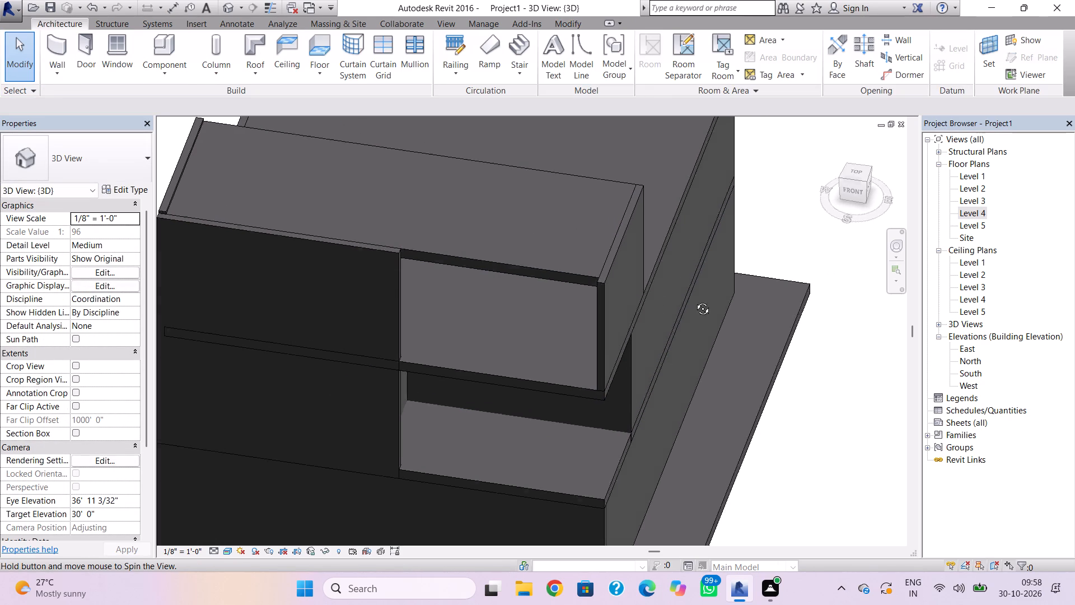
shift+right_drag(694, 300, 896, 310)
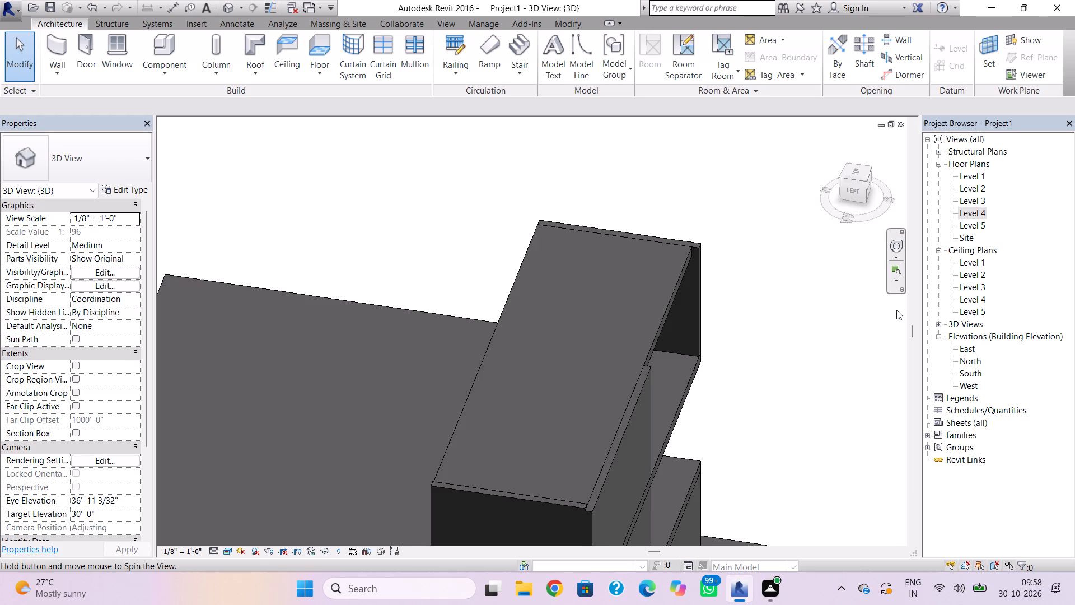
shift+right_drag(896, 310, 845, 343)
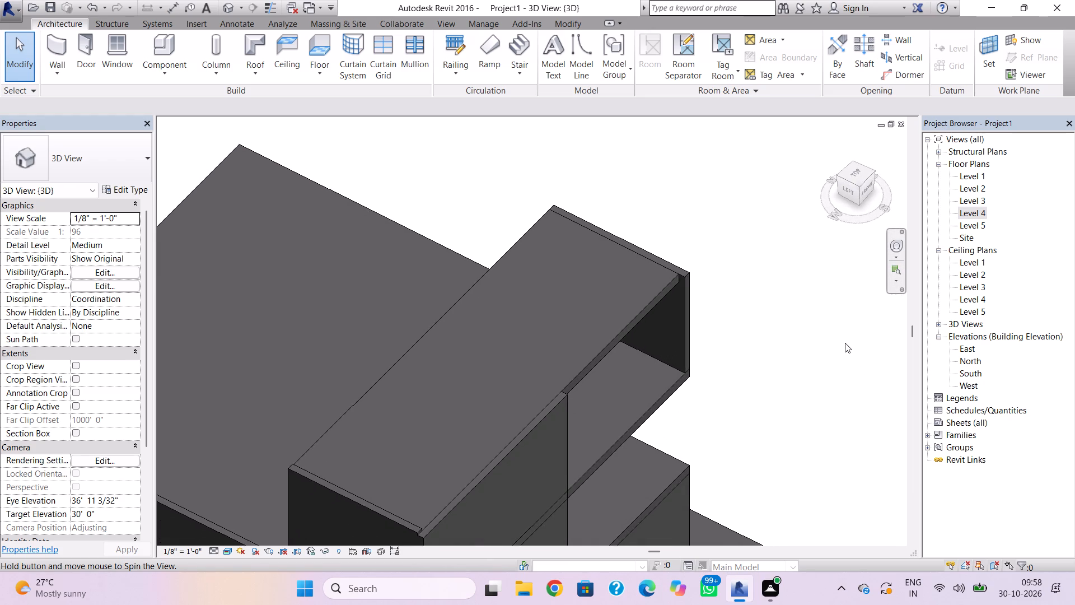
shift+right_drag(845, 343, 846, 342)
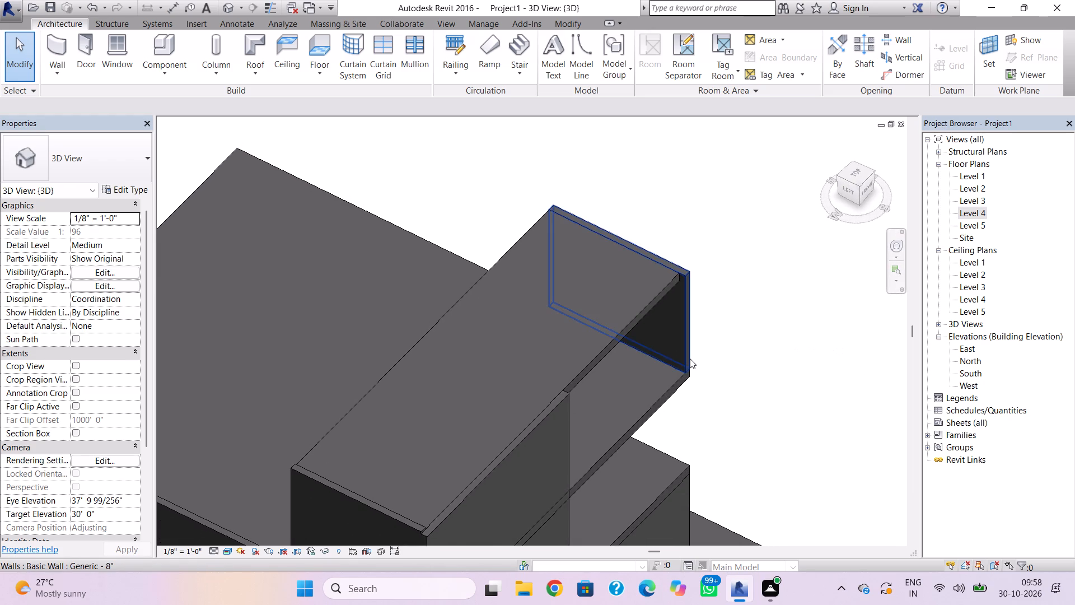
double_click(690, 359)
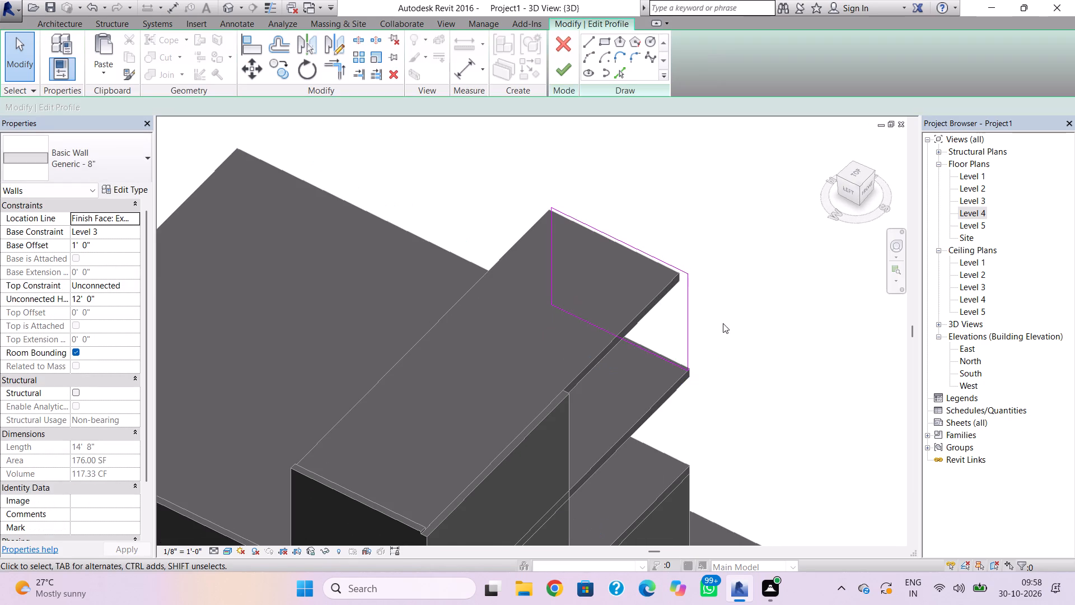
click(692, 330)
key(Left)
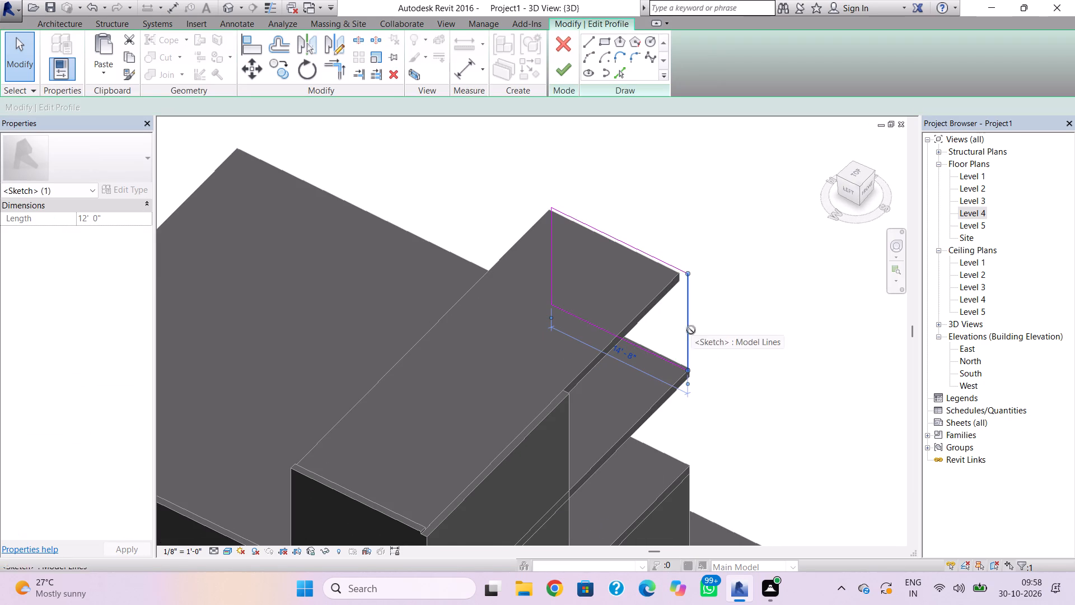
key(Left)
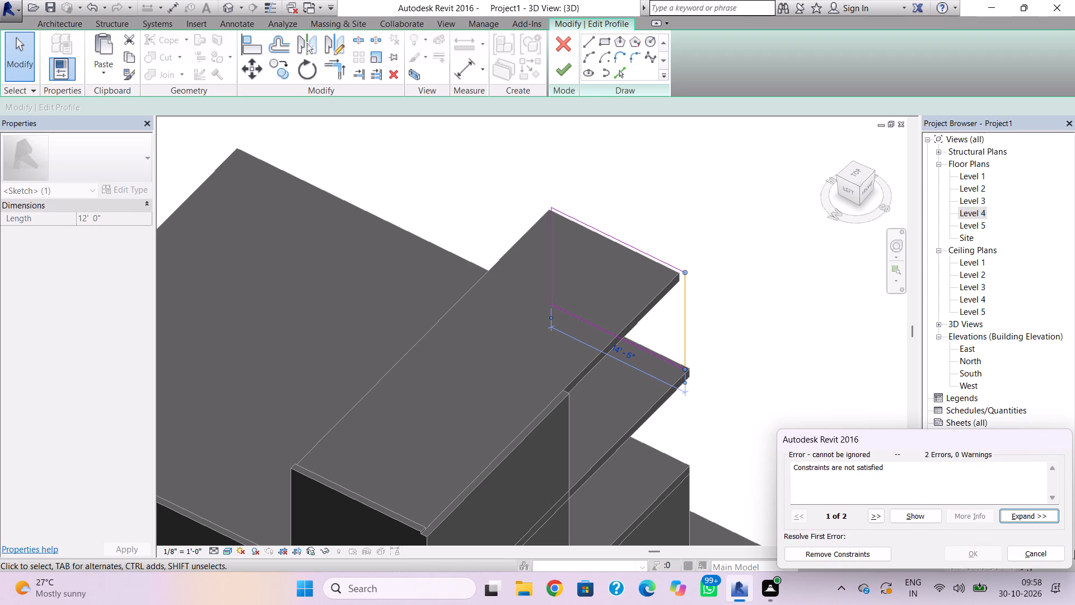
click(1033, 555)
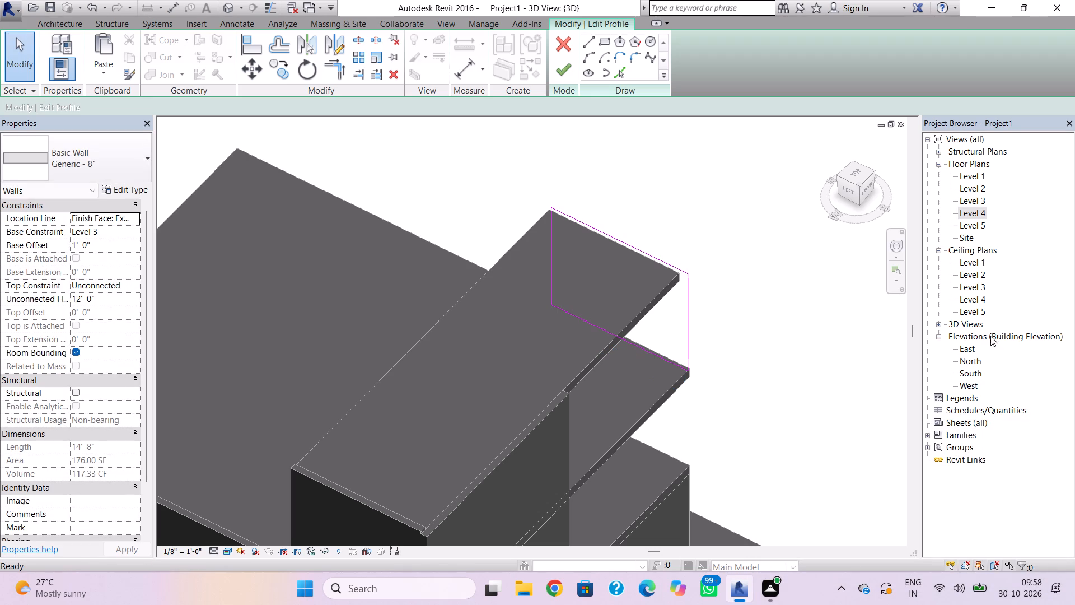
Cancel the profile edit and, on the Level 4 plan, shorten the upper east wall's south end to the roof's south edge.
double_click(971, 217)
scroll(722, 452, down, 2)
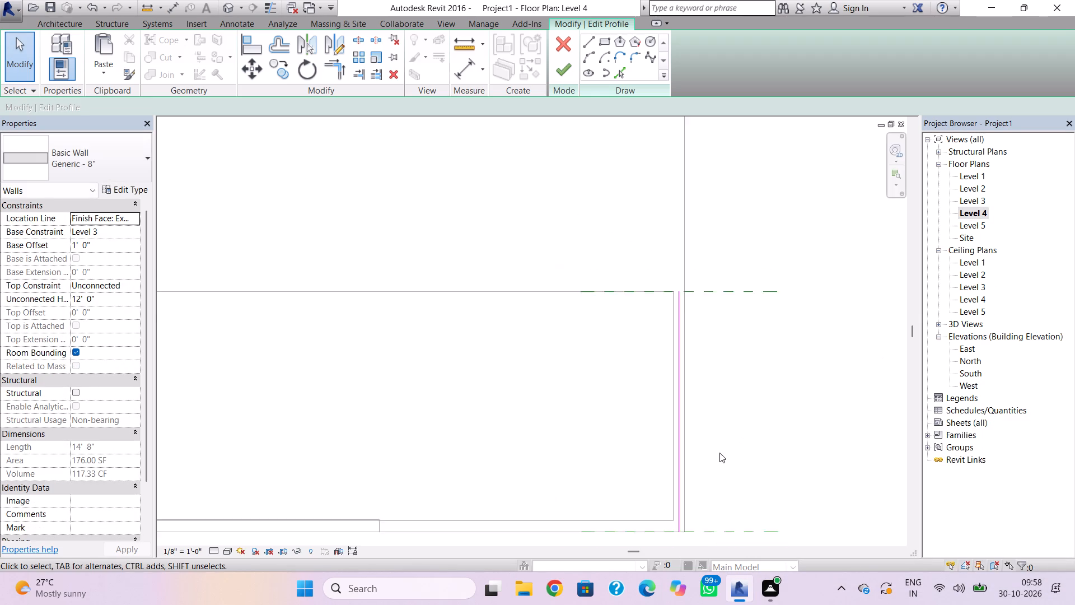
scroll(719, 453, down, 1)
middle_drag(715, 430, 703, 401)
click(675, 473)
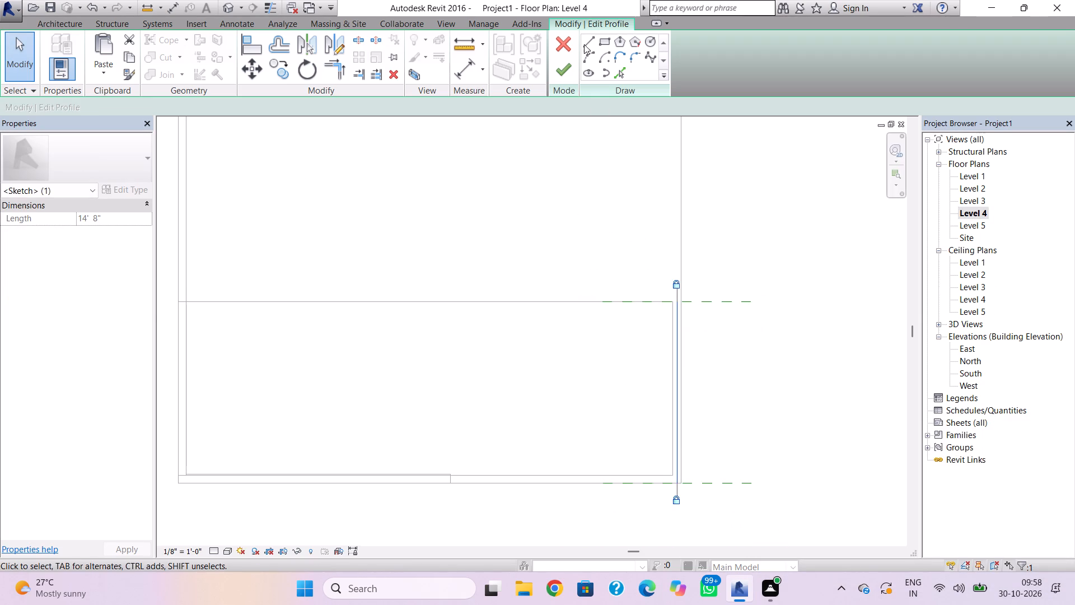
click(572, 40)
scroll(681, 479, up, 4)
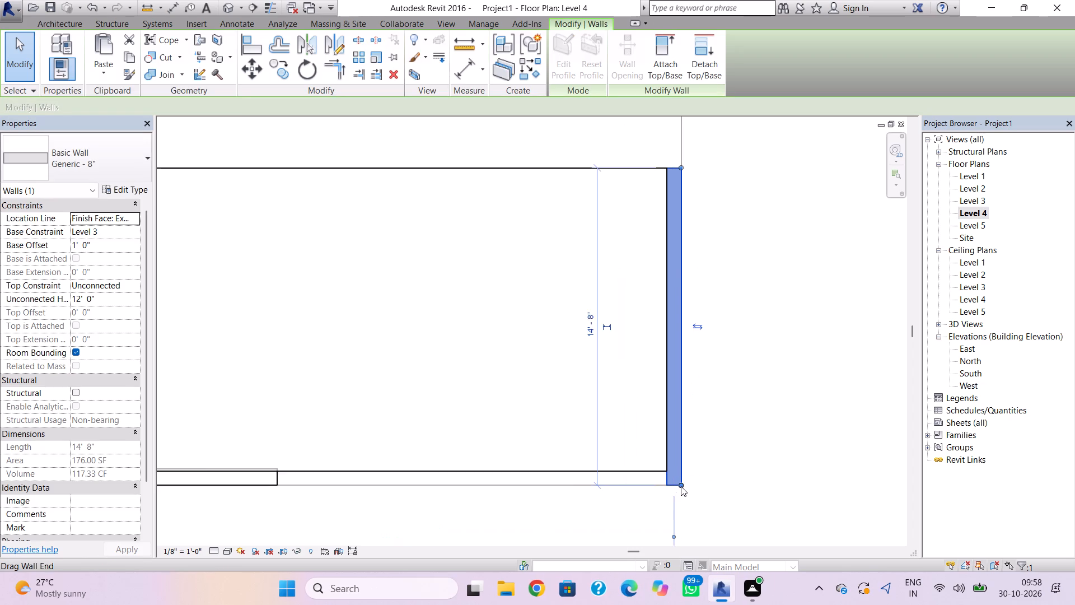
scroll(681, 486, up, 2)
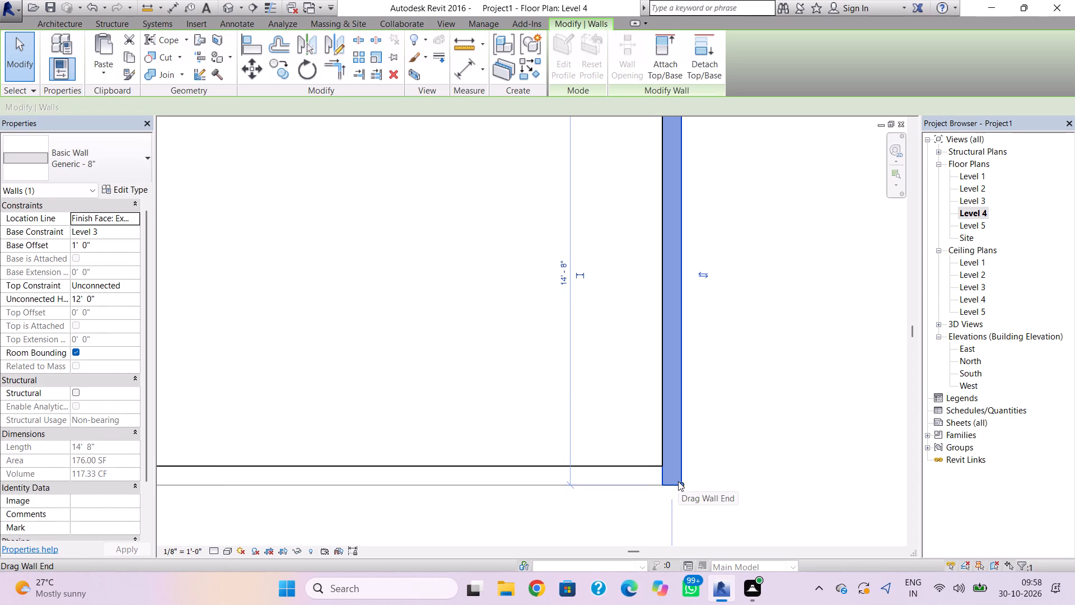
drag(680, 482, 678, 468)
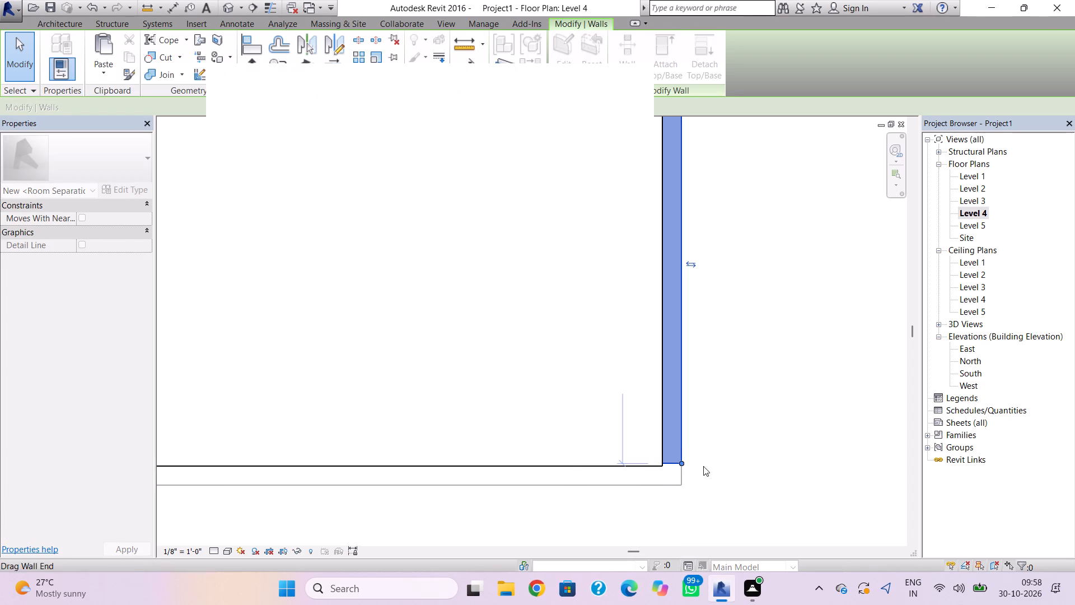
scroll(734, 458, up, 7)
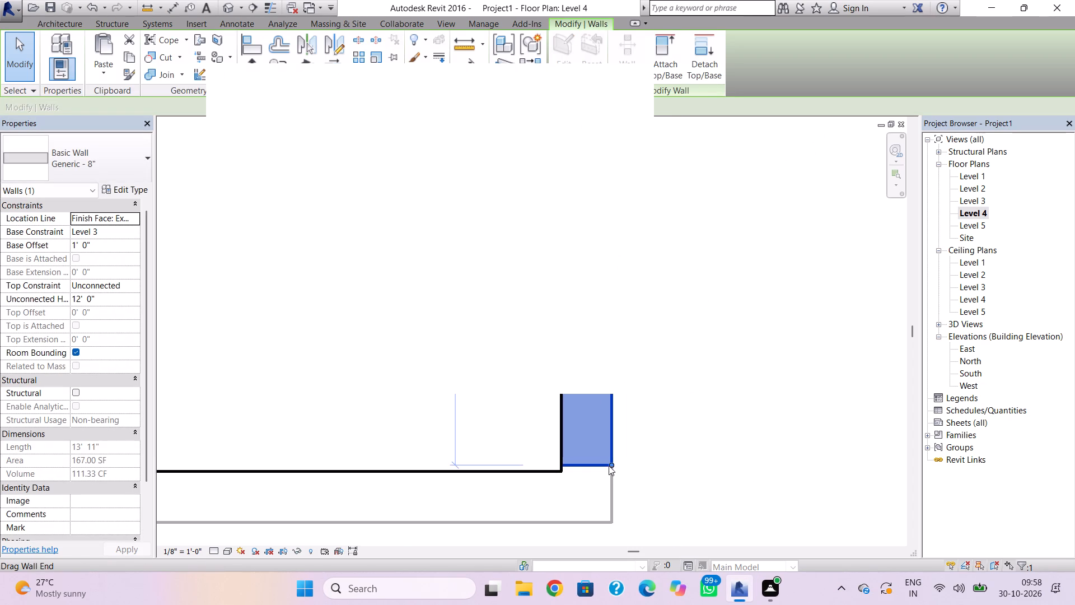
drag(611, 463, 613, 472)
click(717, 459)
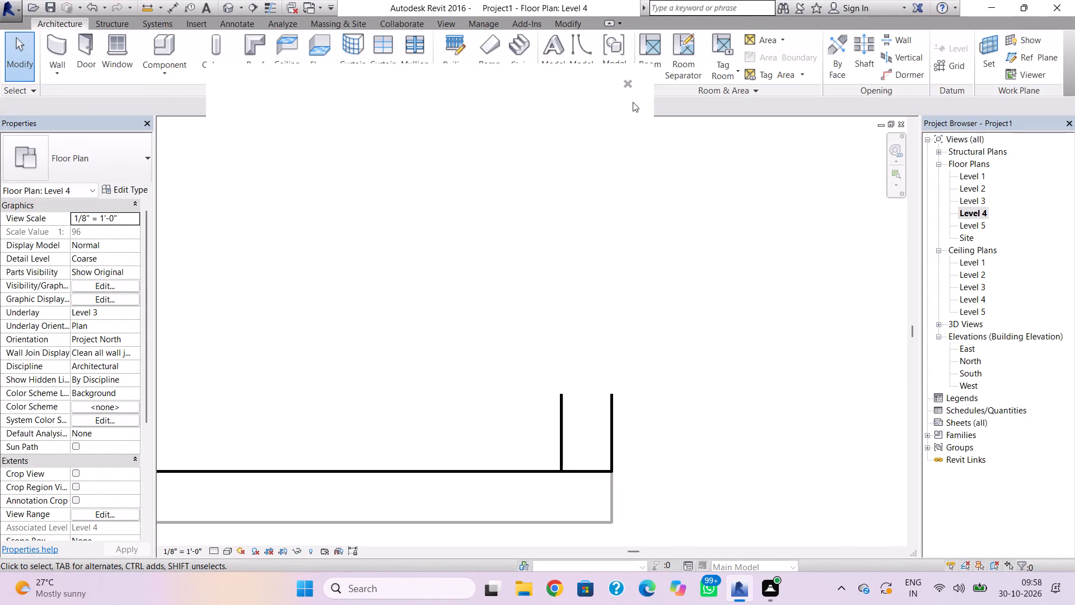
click(621, 86)
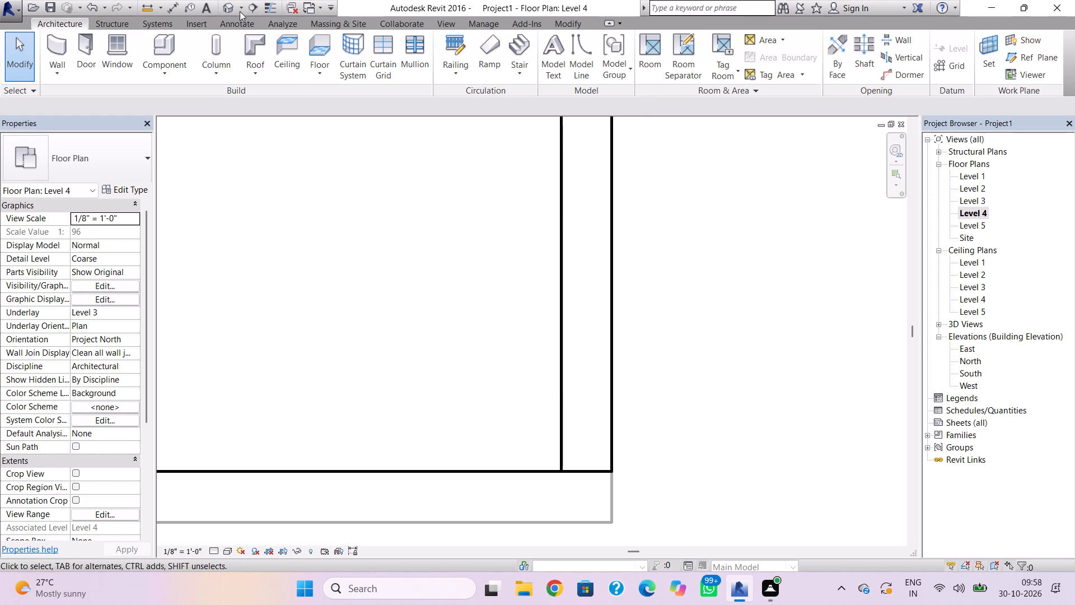
Inspect the upper east wall's fit against the Level 4 roof and the slab below in the 3D view.
click(227, 2)
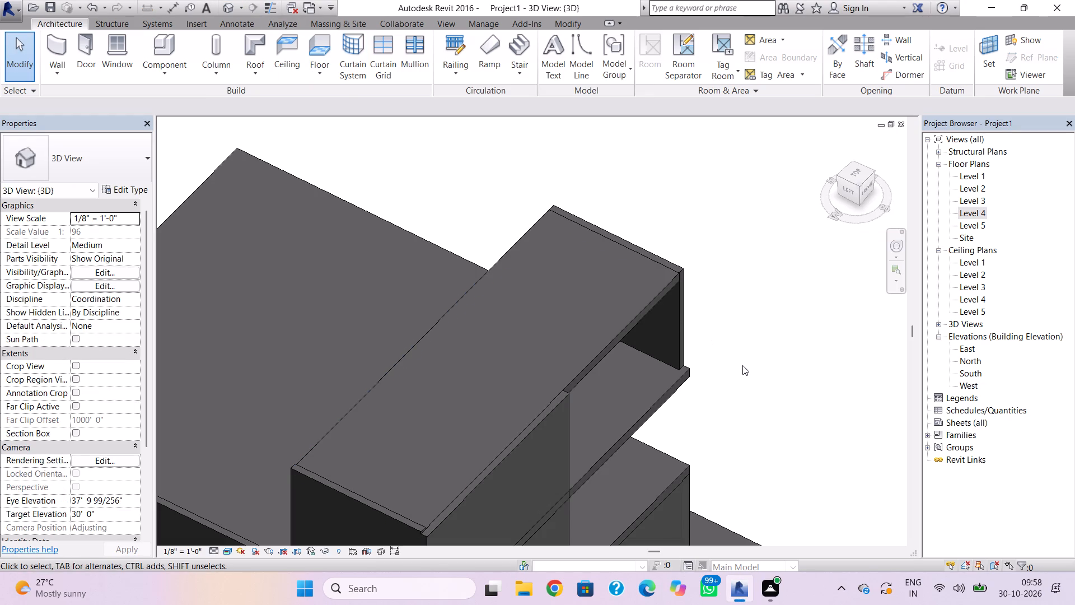
shift+right_drag(751, 386, 660, 241)
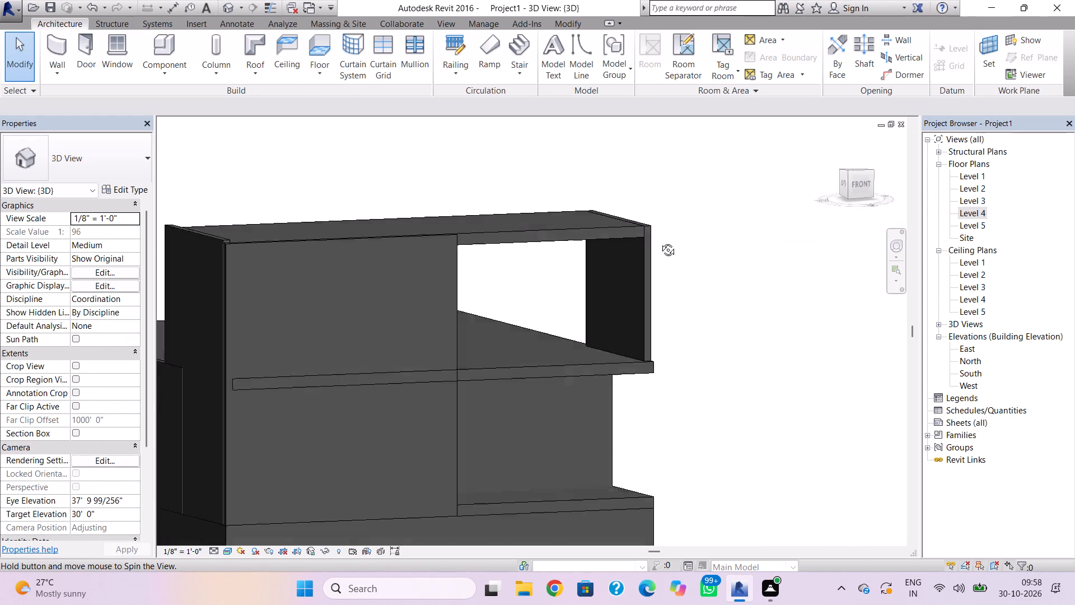
shift+right_drag(660, 241, 688, 343)
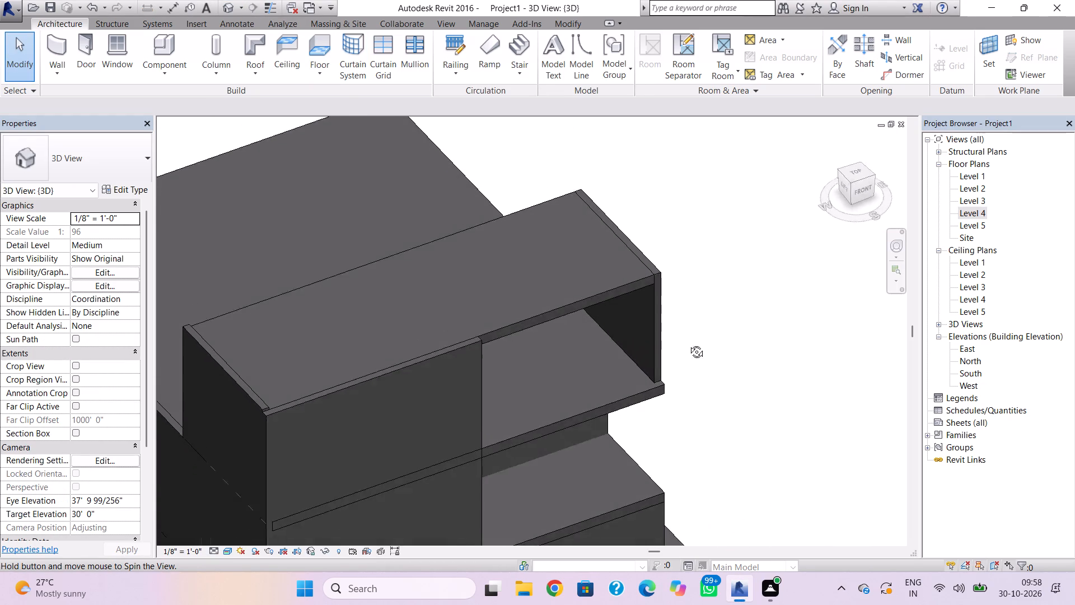
shift+right_drag(688, 343, 676, 308)
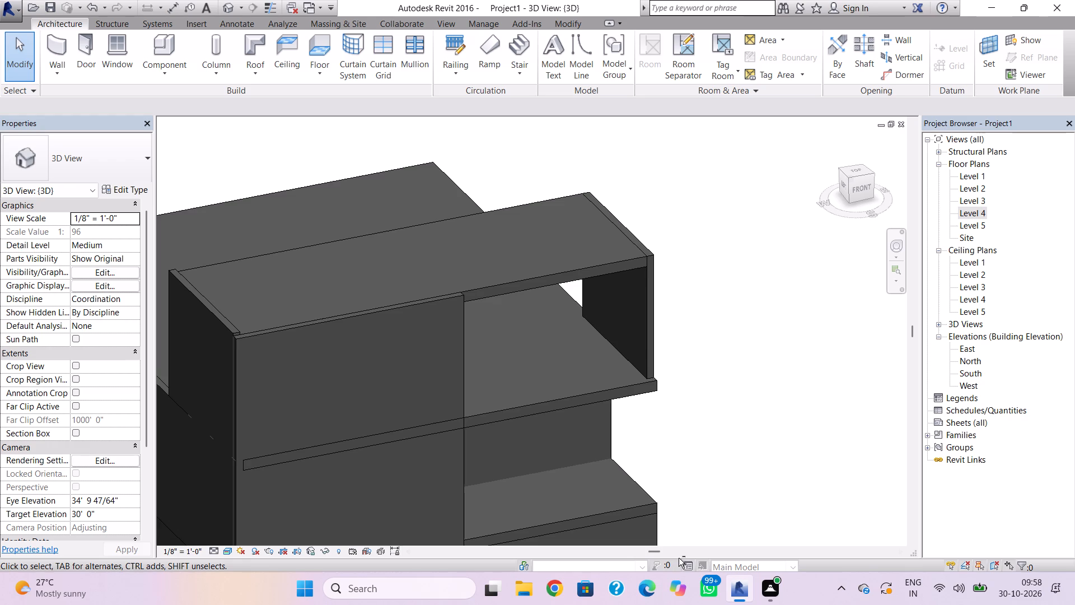
shift+right_drag(679, 558, 602, 443)
shift+right_drag(738, 497, 717, 393)
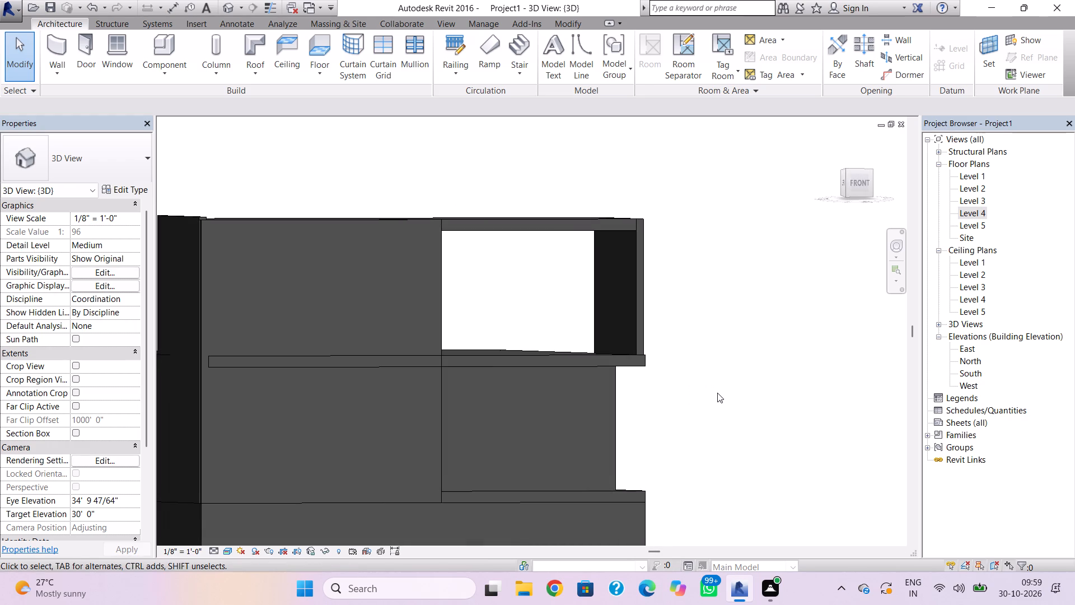
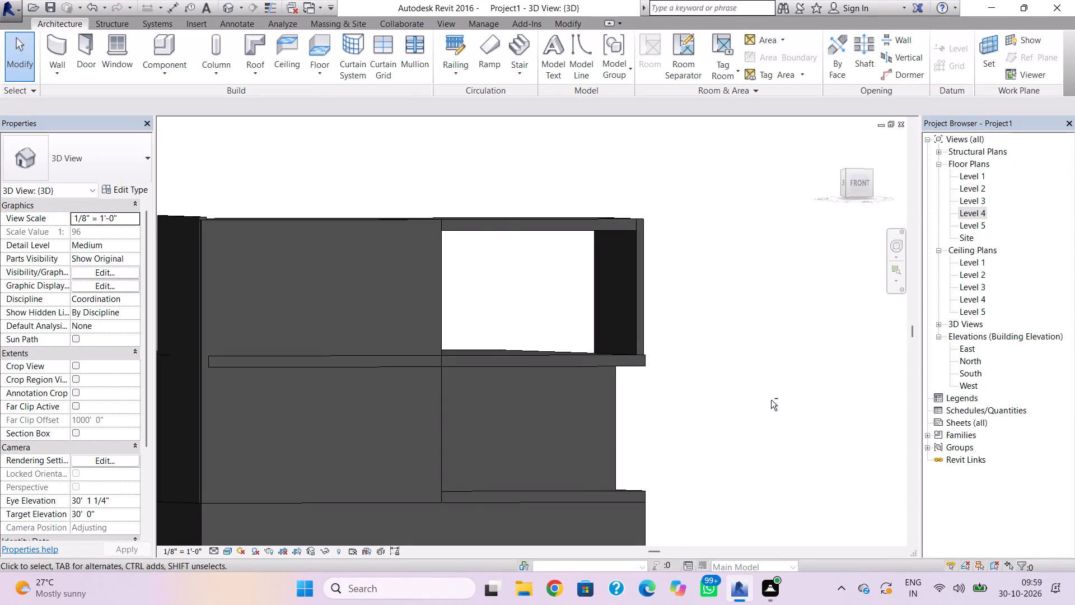
Start an in-place model in the Walls category for a new element on the building's front.
shift+right_drag(771, 400, 716, 438)
scroll(559, 423, down, 2)
middle_drag(573, 407, 616, 361)
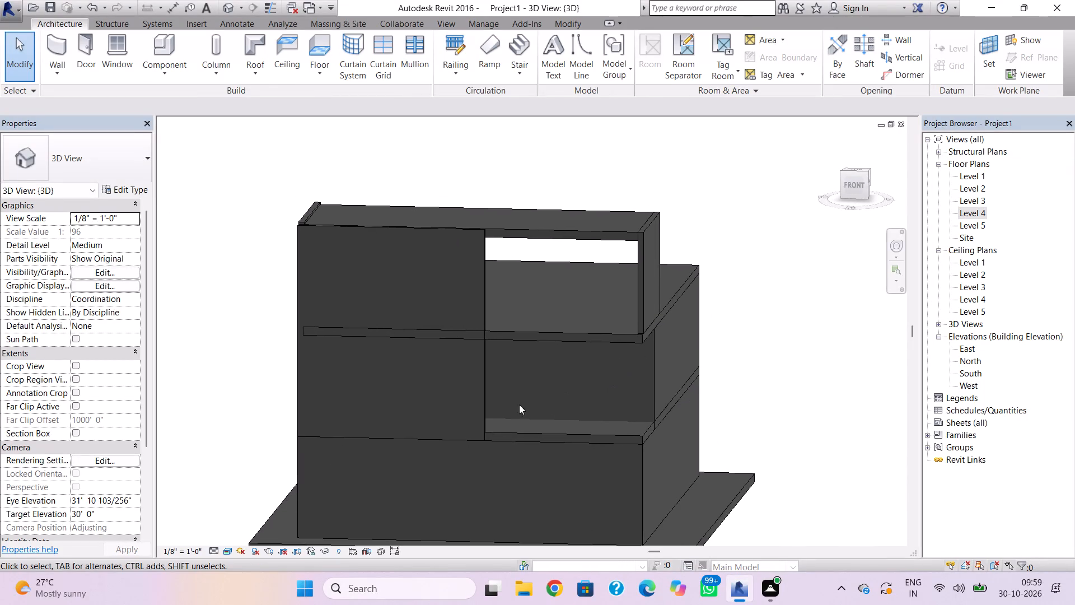
middle_drag(508, 409, 520, 373)
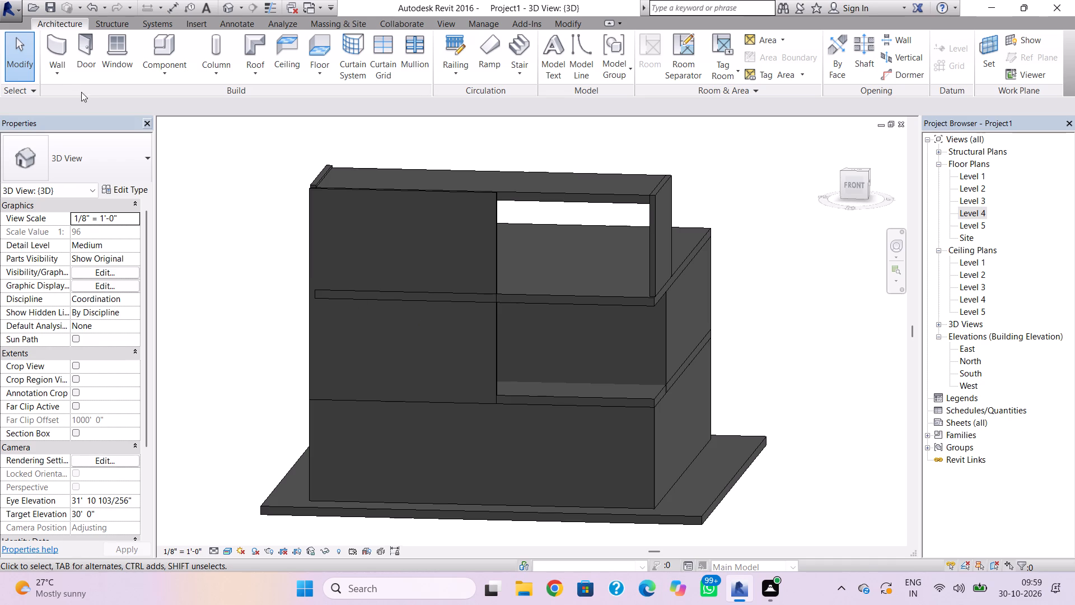
click(141, 69)
click(204, 135)
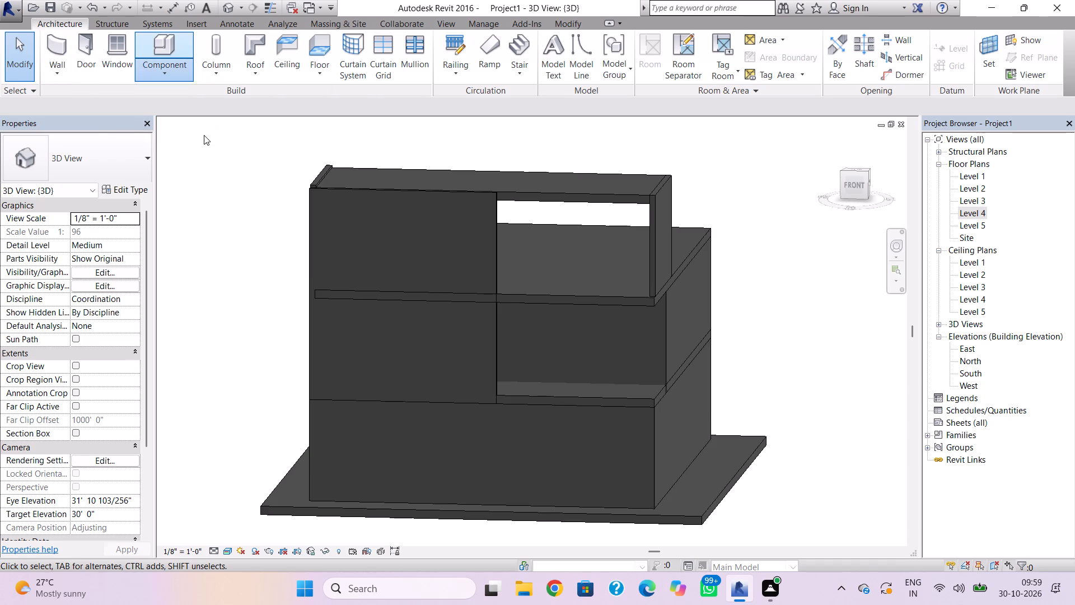
drag(624, 215, 627, 287)
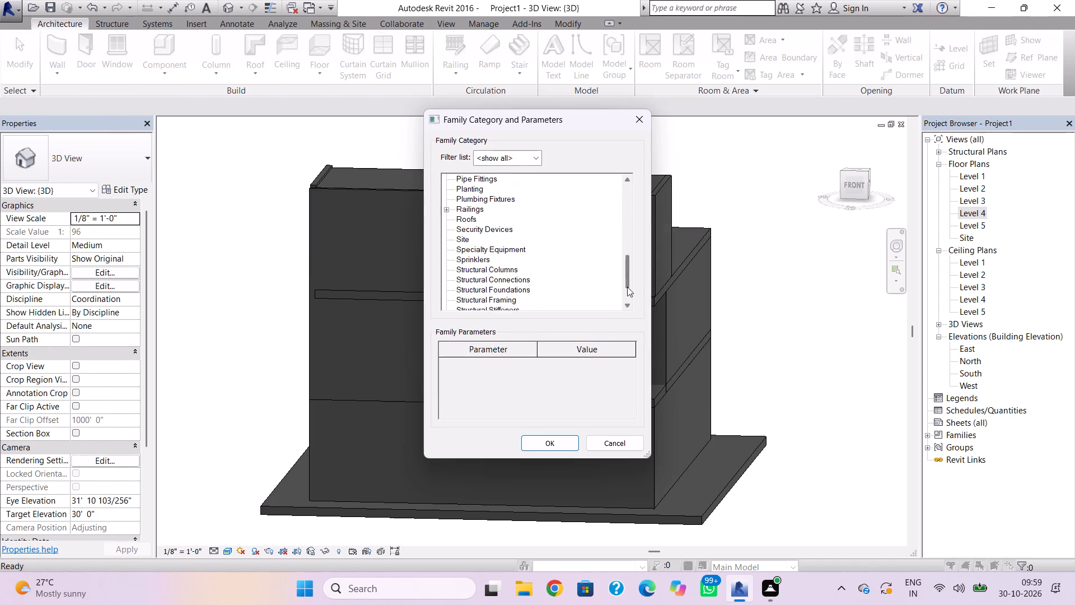
drag(627, 287, 627, 314)
click(474, 293)
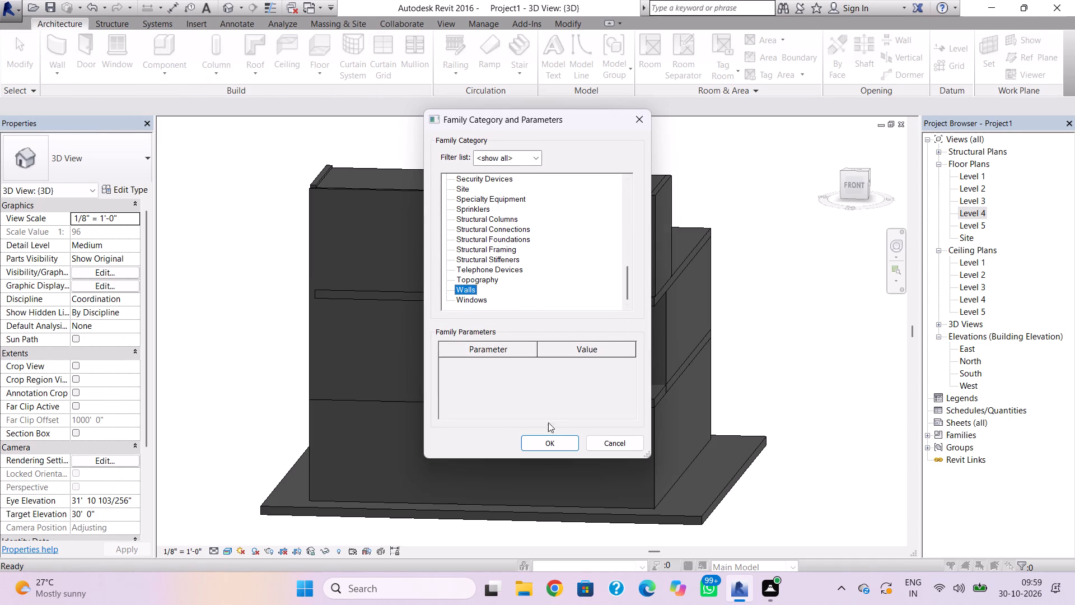
click(548, 442)
click(549, 318)
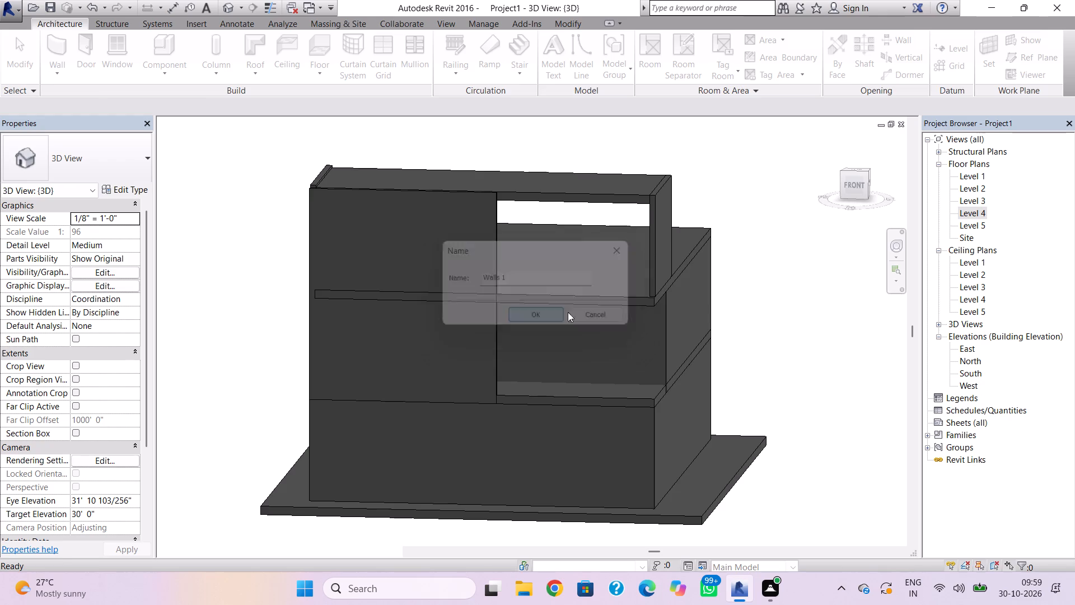
Set the work plane by picking the face of the ground-floor front wall.
click(836, 48)
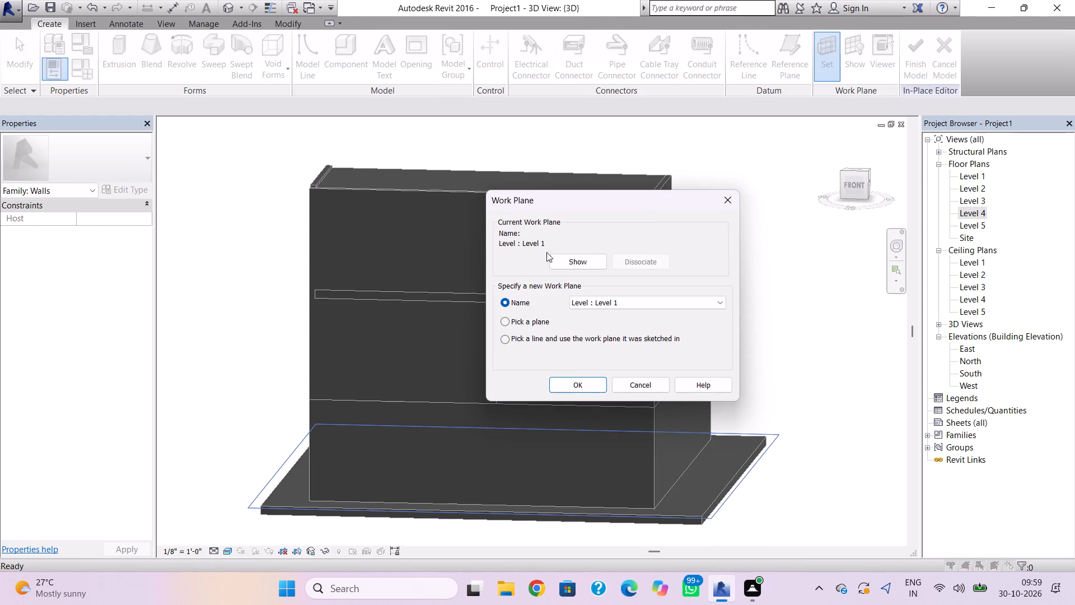
click(507, 322)
click(559, 369)
click(566, 381)
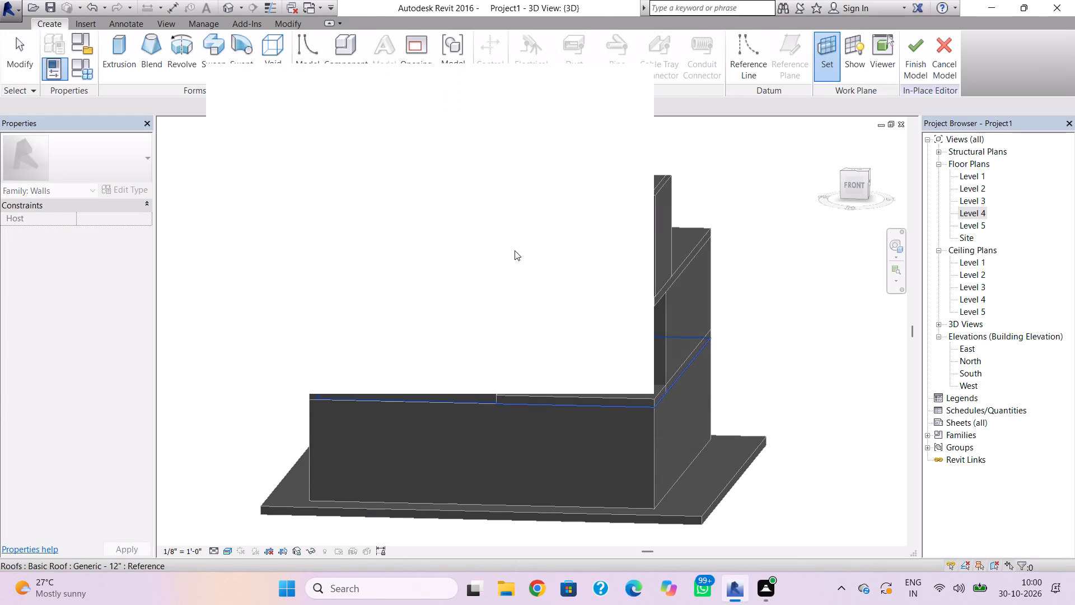
shift+right_drag(515, 232, 566, 253)
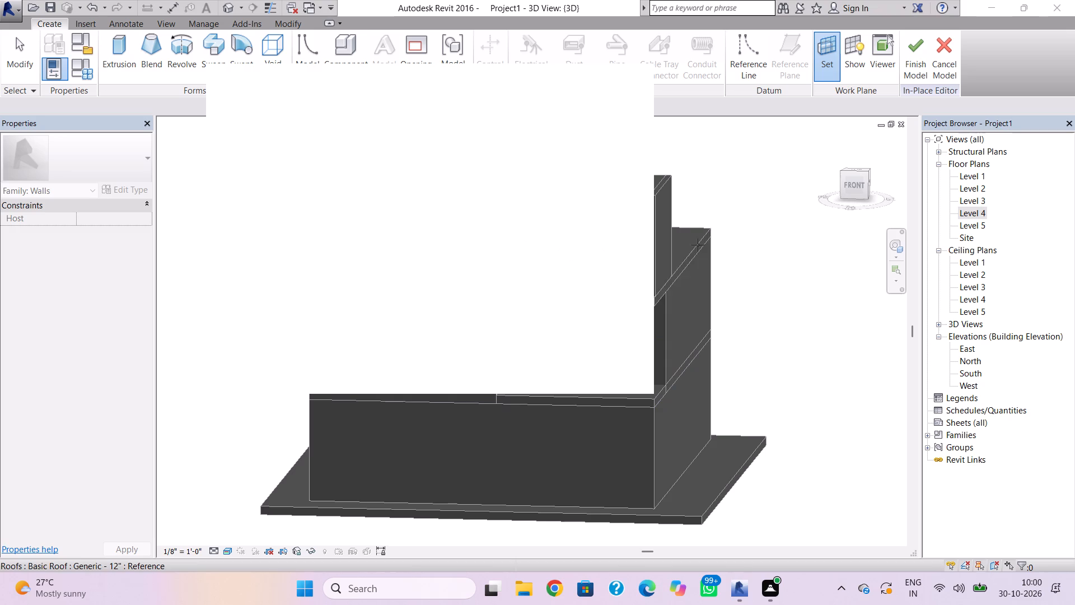
shift+right_drag(698, 245, 761, 268)
shift+right_drag(707, 268, 731, 258)
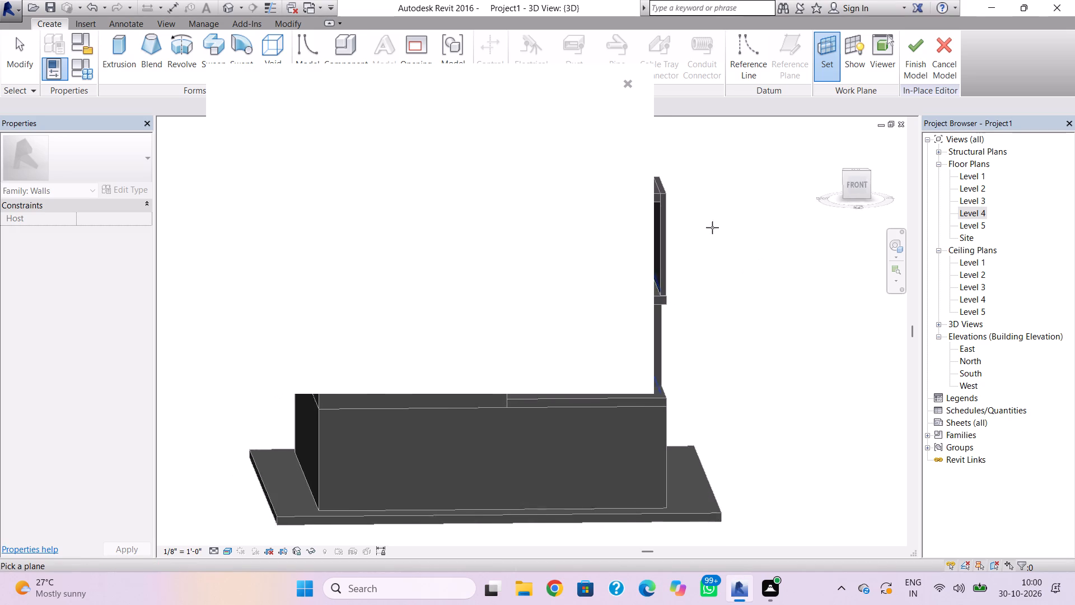
click(624, 82)
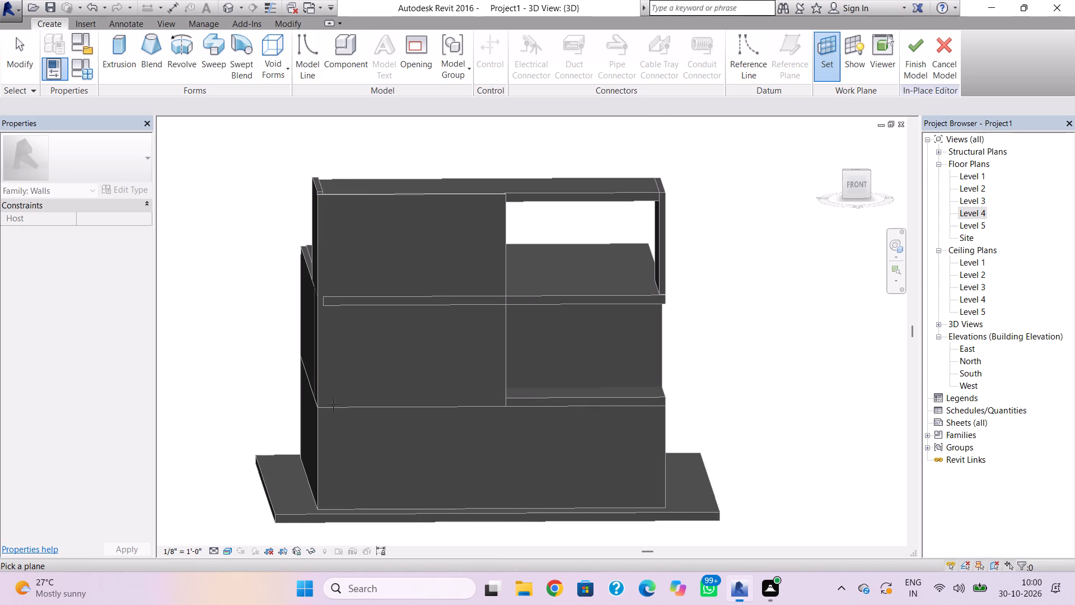
click(328, 422)
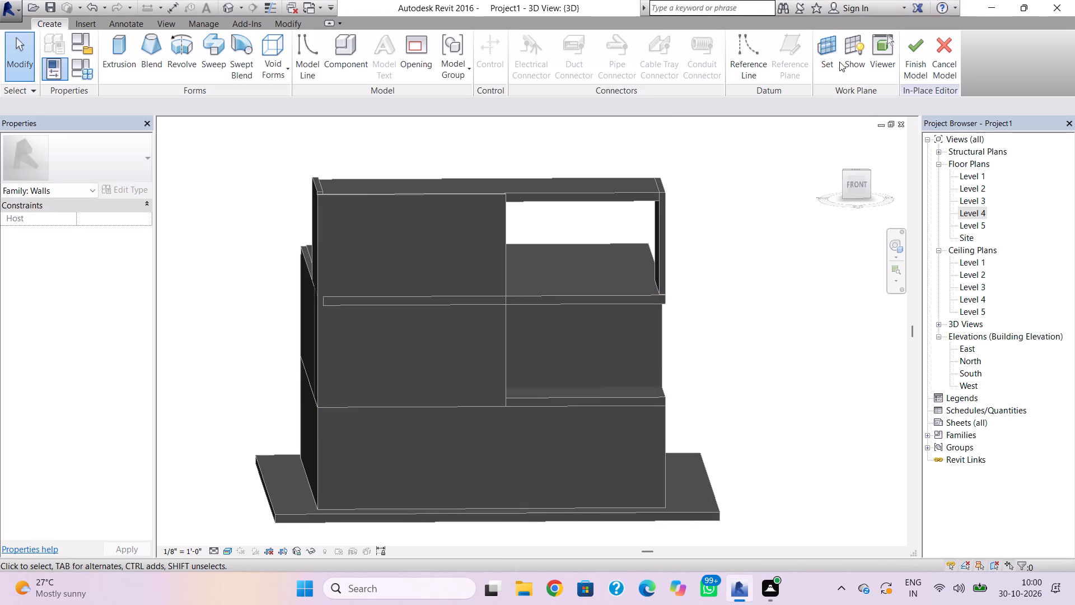
Sketch an extrusion profile of two rectangles: a strip about 3' 3" by 25' 0" up the facade's west edge, and one along the second-storey roof slab.
click(116, 53)
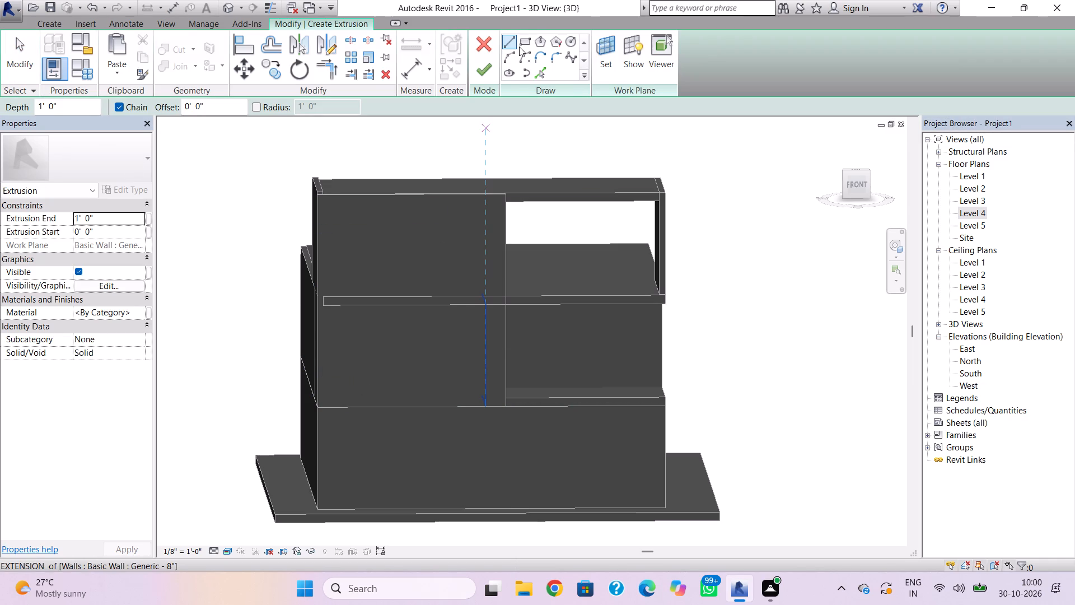
click(519, 46)
click(319, 505)
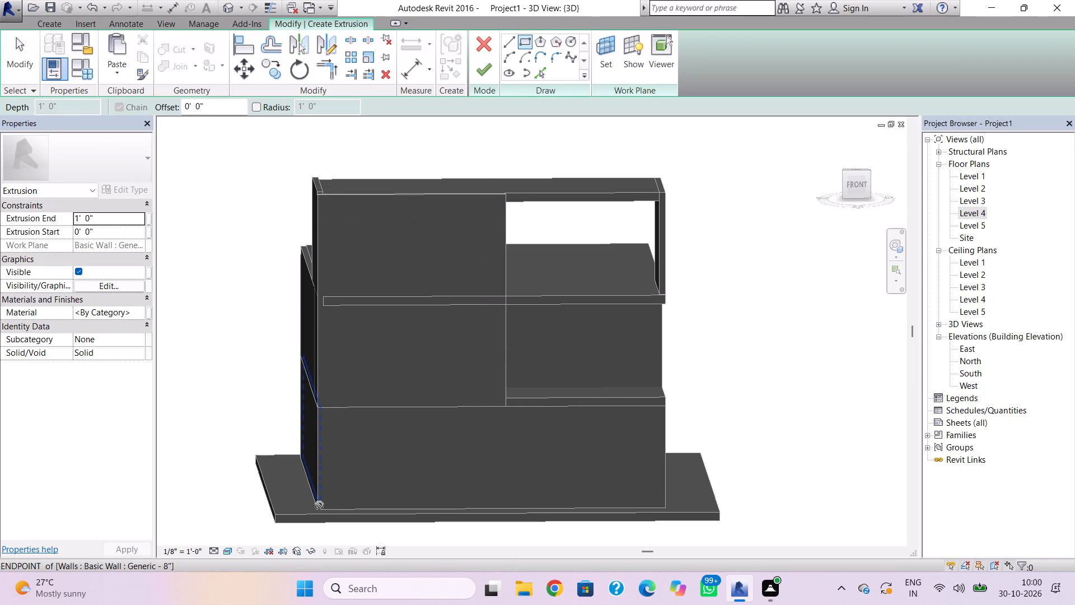
click(348, 292)
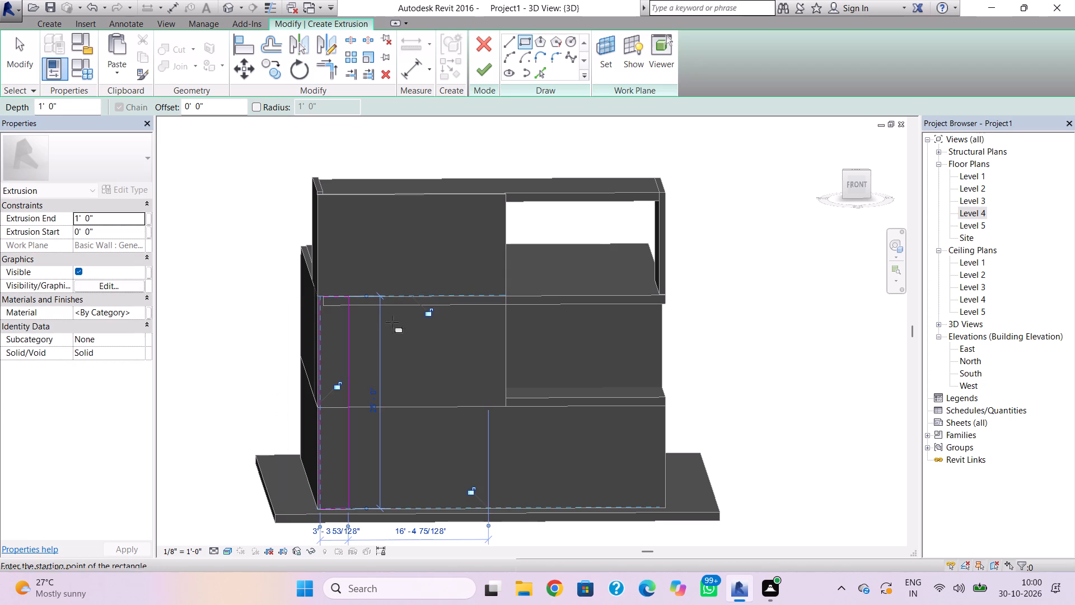
click(350, 297)
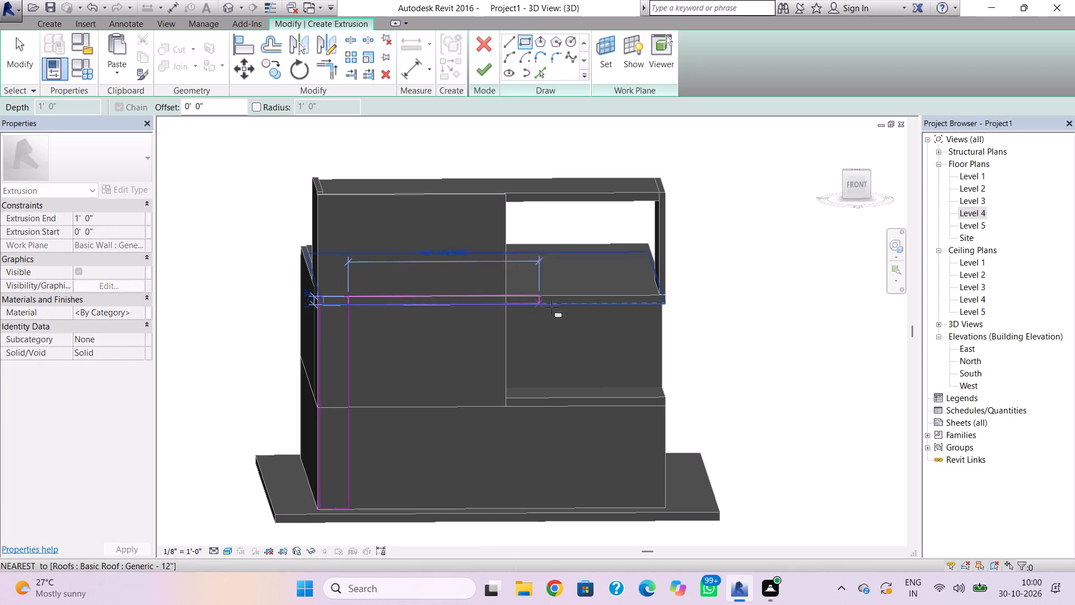
click(665, 323)
key(Escape)
key(Escape)
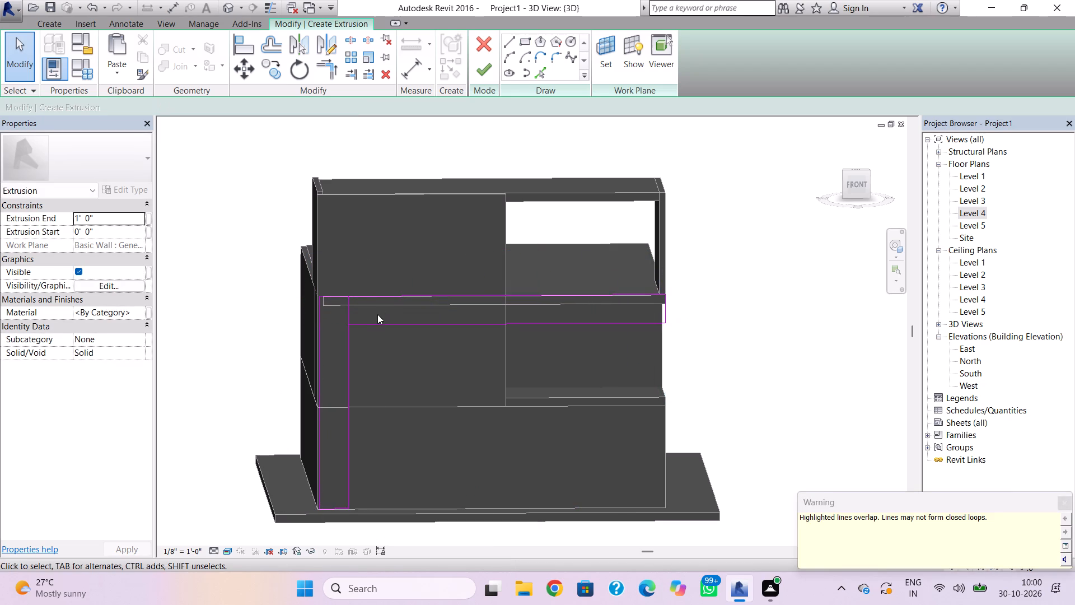
Remove the overlapping segment between the two strips and shorten the inner vertical line to the horizontal strip's lower edge, forming one L-shaped outline.
click(354, 318)
key(Delete)
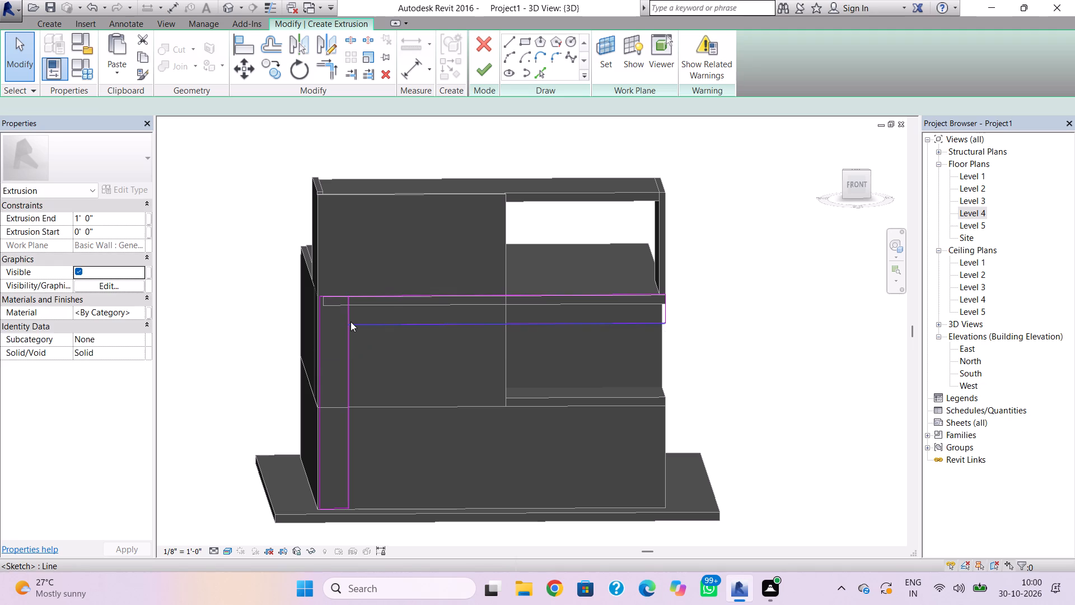
scroll(349, 320, up, 3)
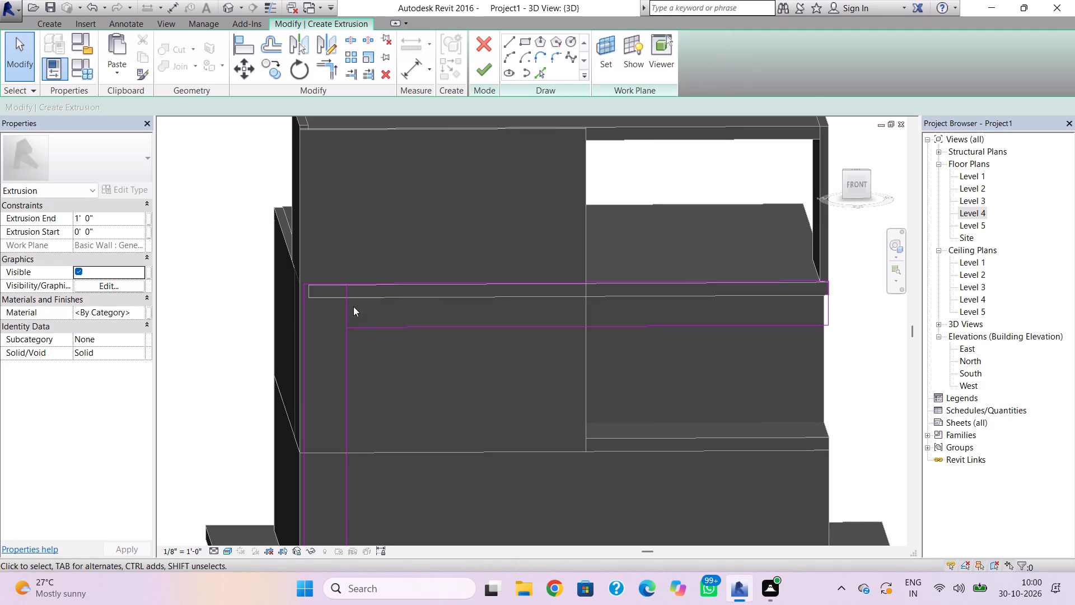
click(343, 309)
scroll(377, 325, up, 6)
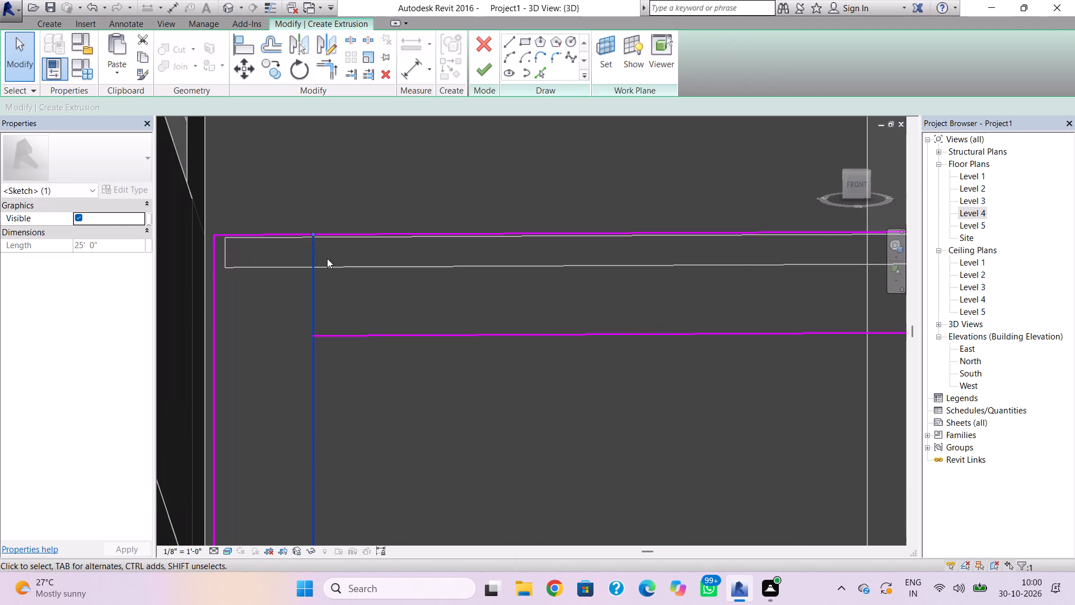
drag(314, 234, 319, 334)
click(335, 313)
Finish the L-shaped profile as a 1' 0" deep extrusion and complete the in-place wall model.
click(497, 74)
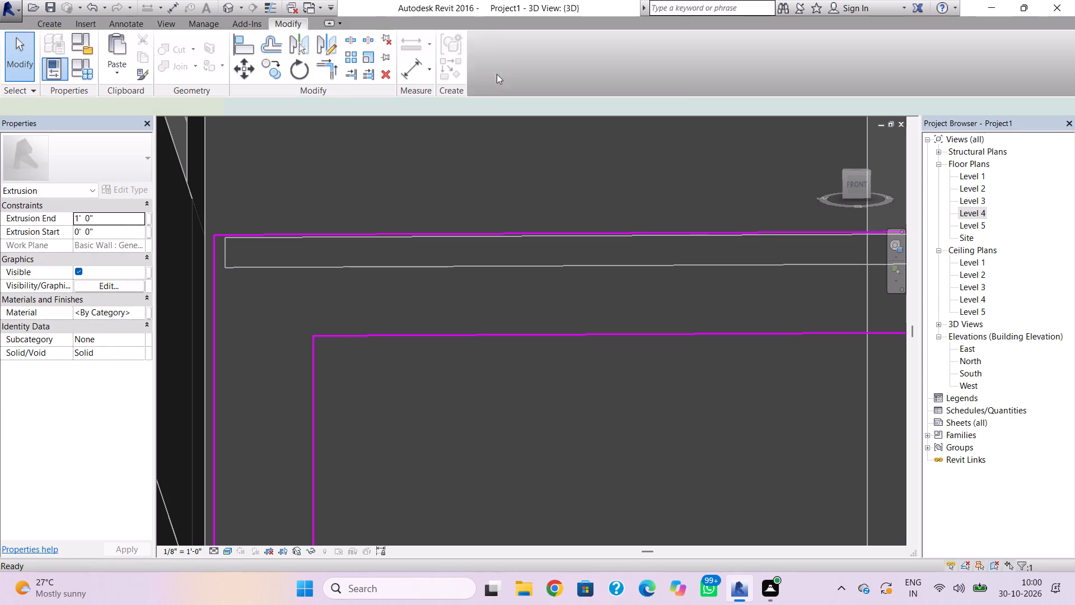
scroll(561, 272, down, 3)
middle_drag(540, 213, 532, 114)
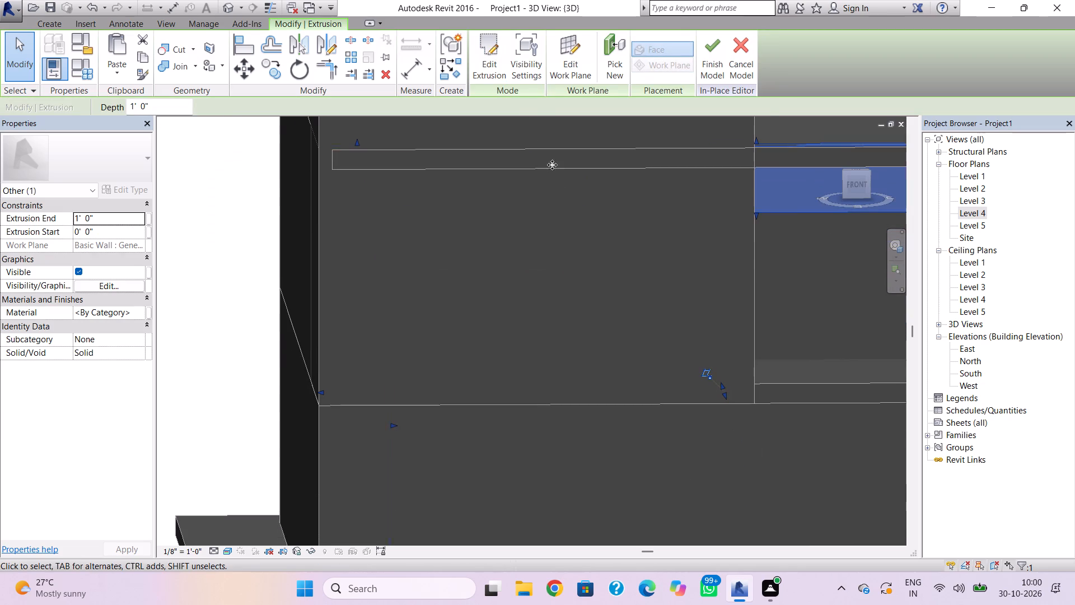
click(714, 53)
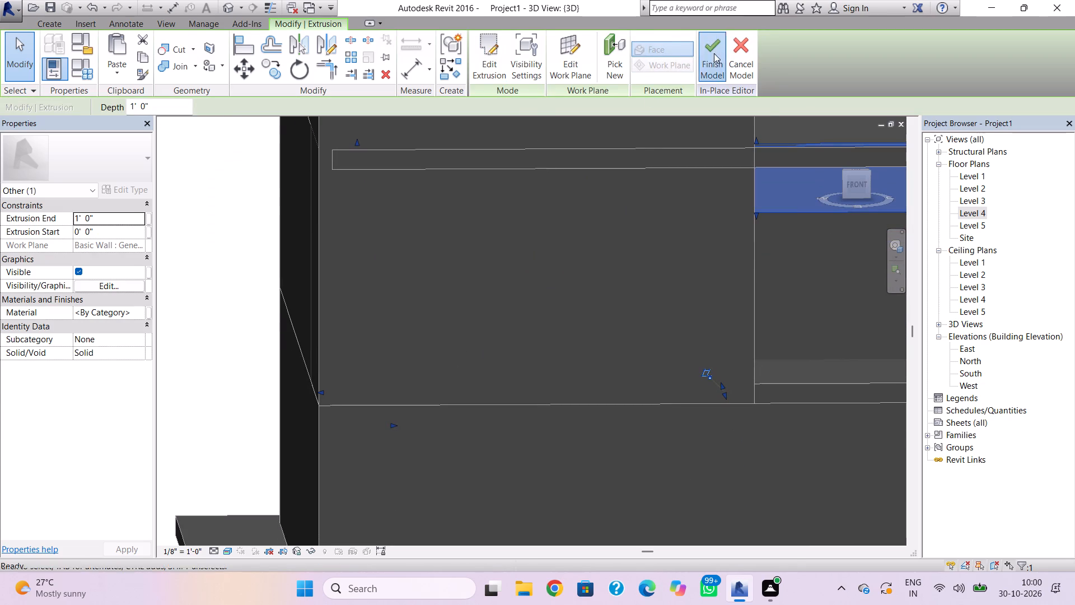
Select the L-shaped frame and extend its front face outward so it projects beyond the front facade.
scroll(679, 245, down, 1)
middle_drag(647, 216, 558, 156)
scroll(565, 224, down, 2)
scroll(652, 253, down, 2)
middle_drag(652, 253, 512, 344)
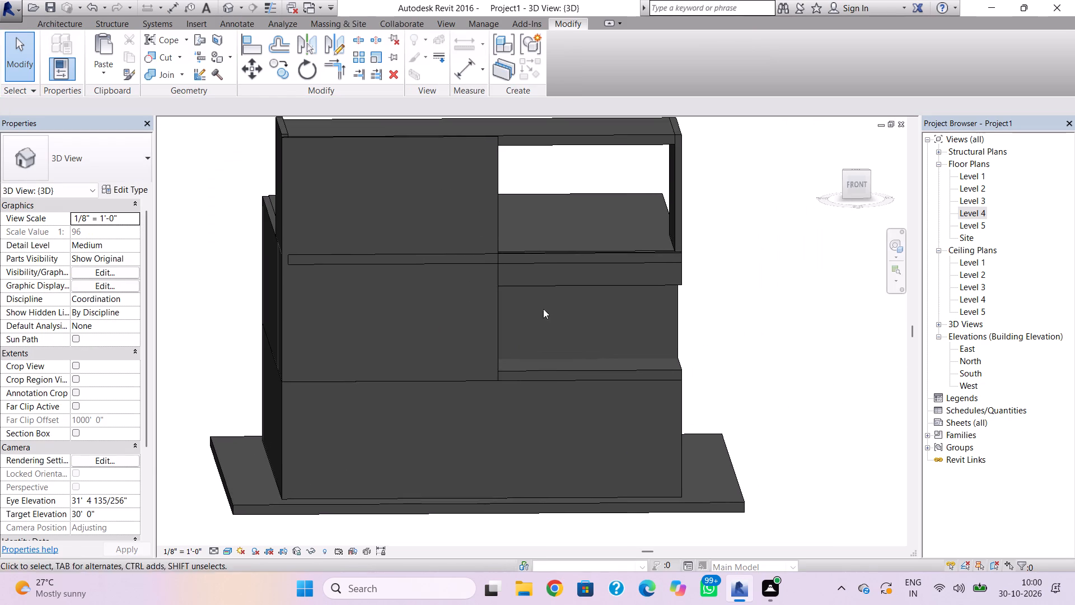
click(577, 280)
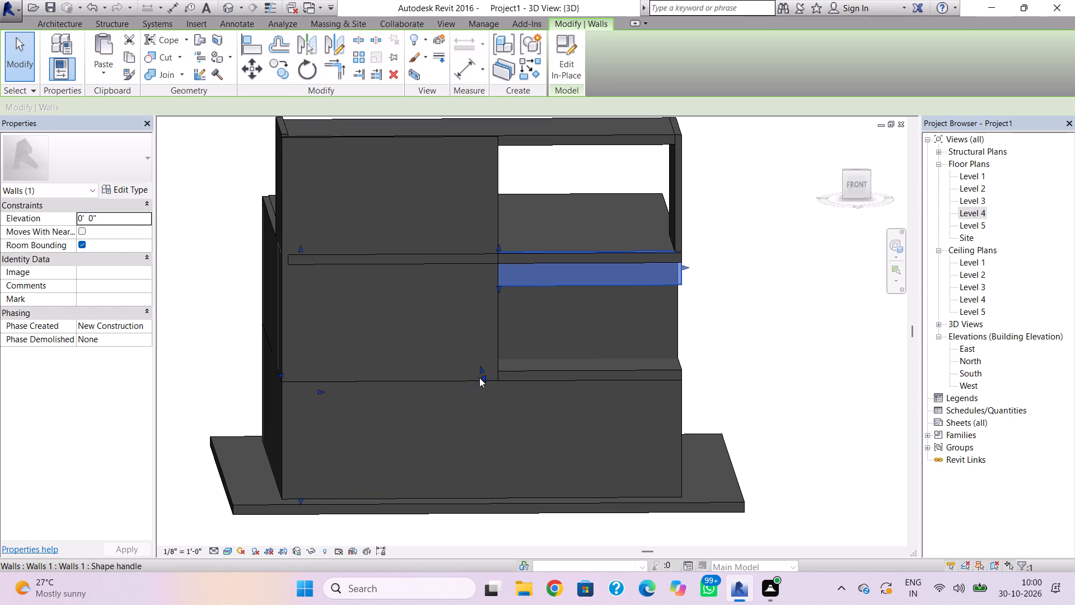
drag(482, 380, 485, 389)
click(489, 397)
middle_drag(489, 395, 512, 286)
scroll(517, 287, up, 1)
drag(517, 290, 517, 282)
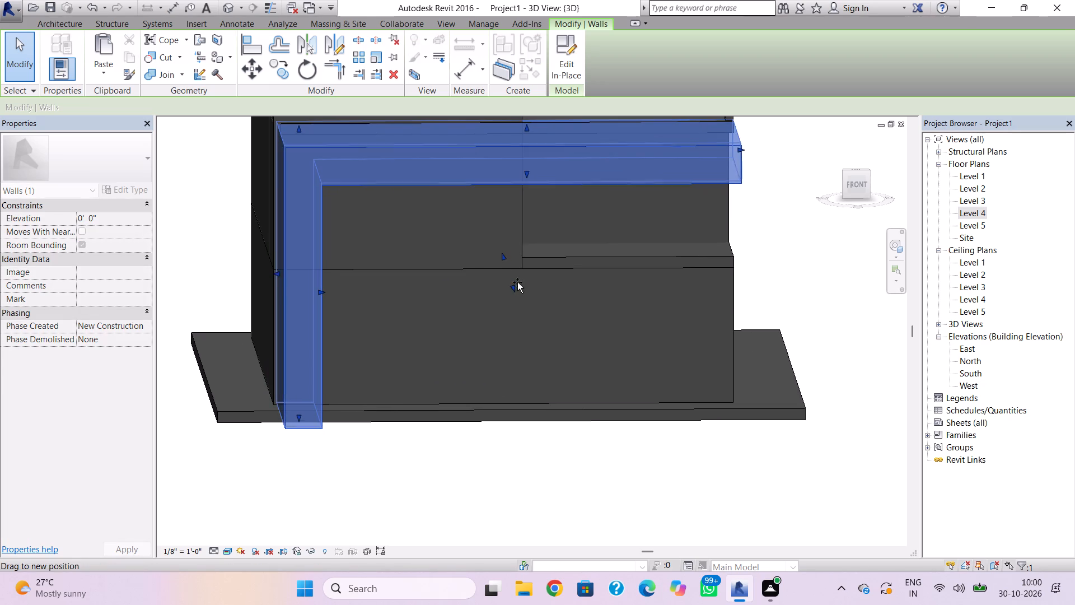
drag(517, 282, 517, 266)
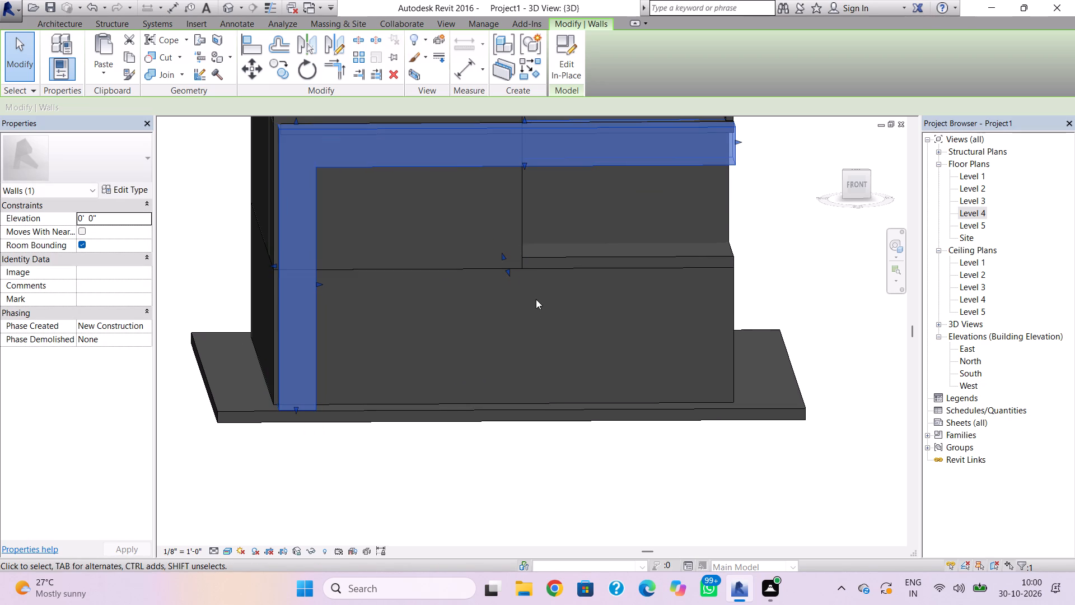
Viewed from the side, thin the L-shaped frame by moving its back face outward and its front face inward towards the facade.
shift+right_drag(540, 299, 712, 389)
scroll(590, 311, up, 3)
drag(524, 250, 508, 250)
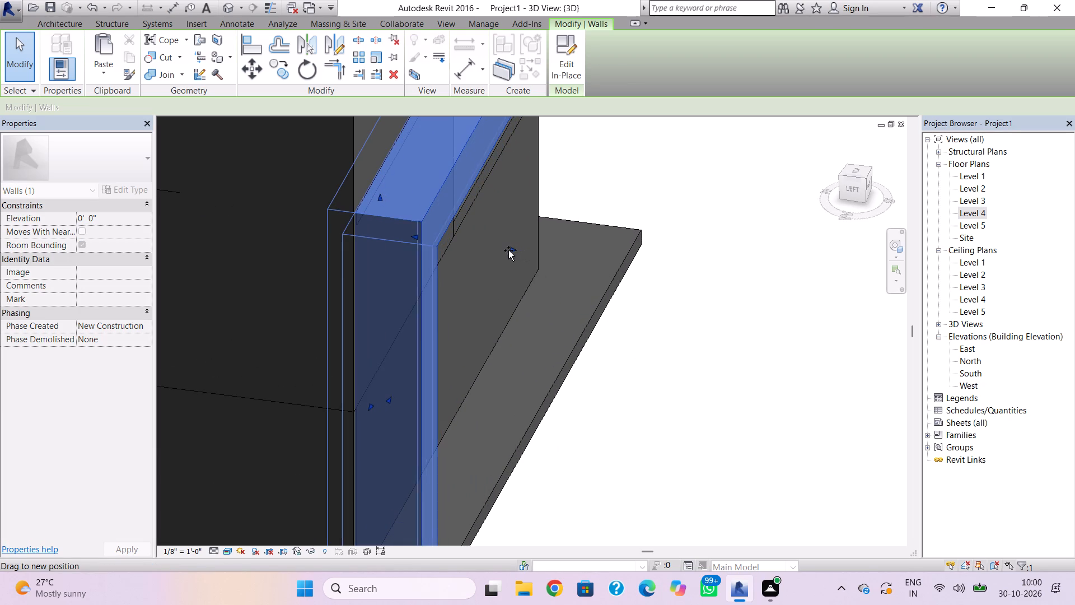
drag(508, 250, 482, 245)
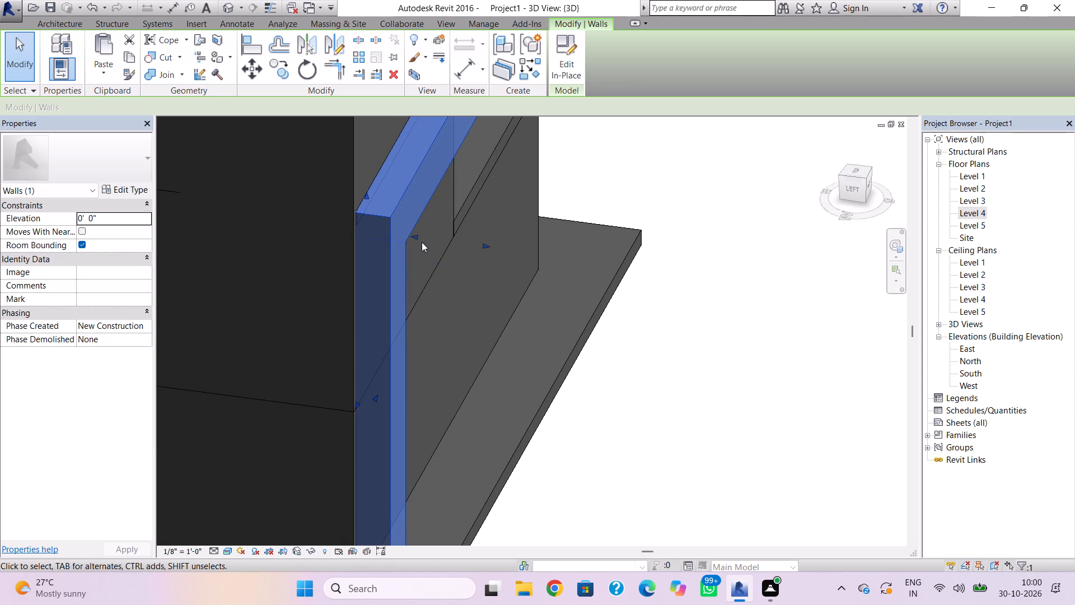
drag(419, 237, 437, 245)
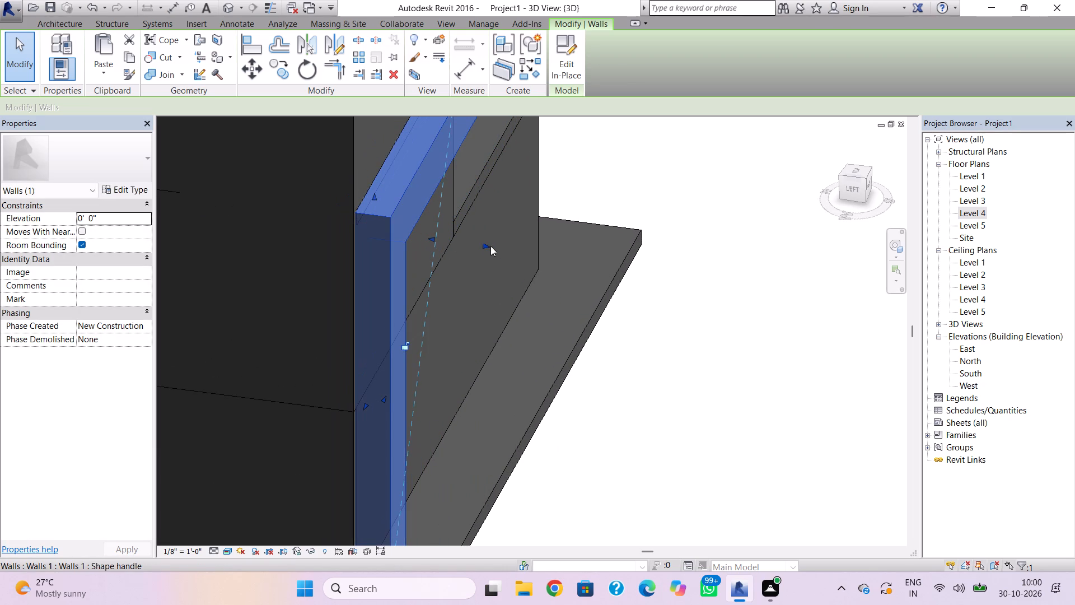
drag(490, 246, 467, 240)
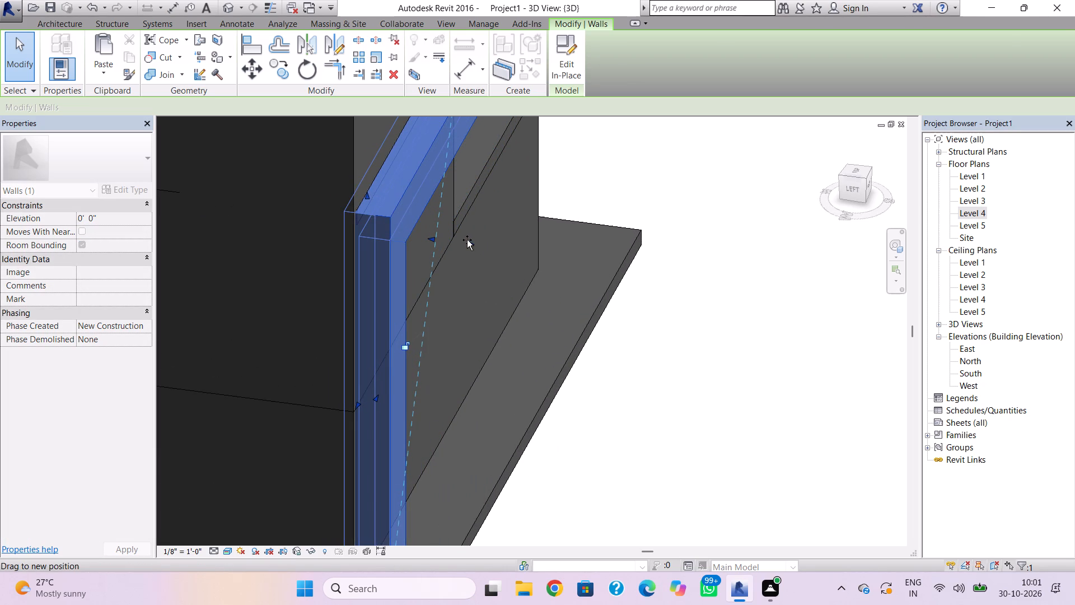
drag(467, 240, 464, 239)
click(546, 260)
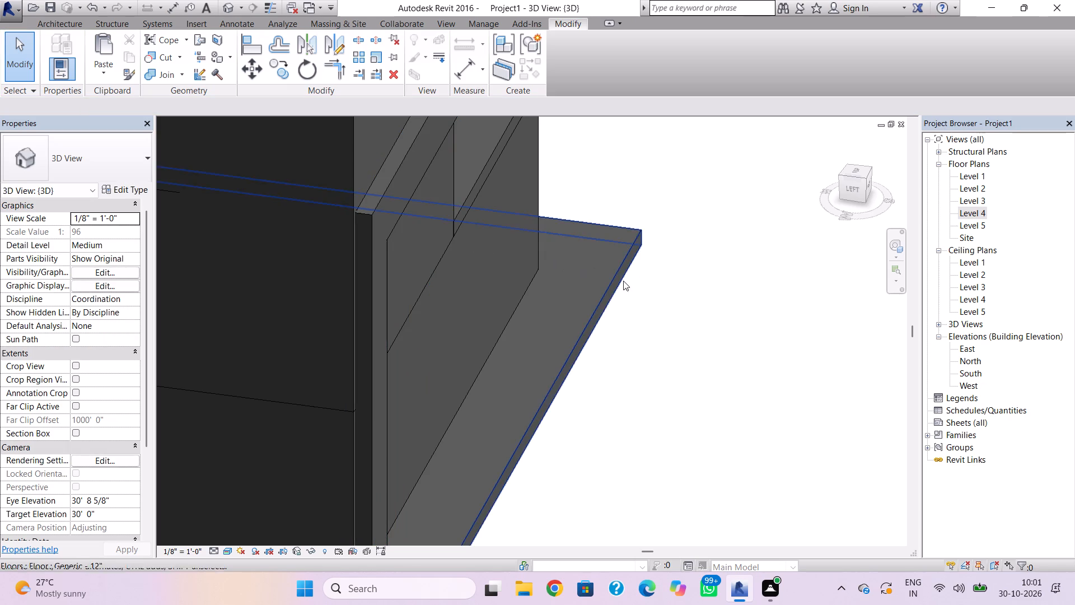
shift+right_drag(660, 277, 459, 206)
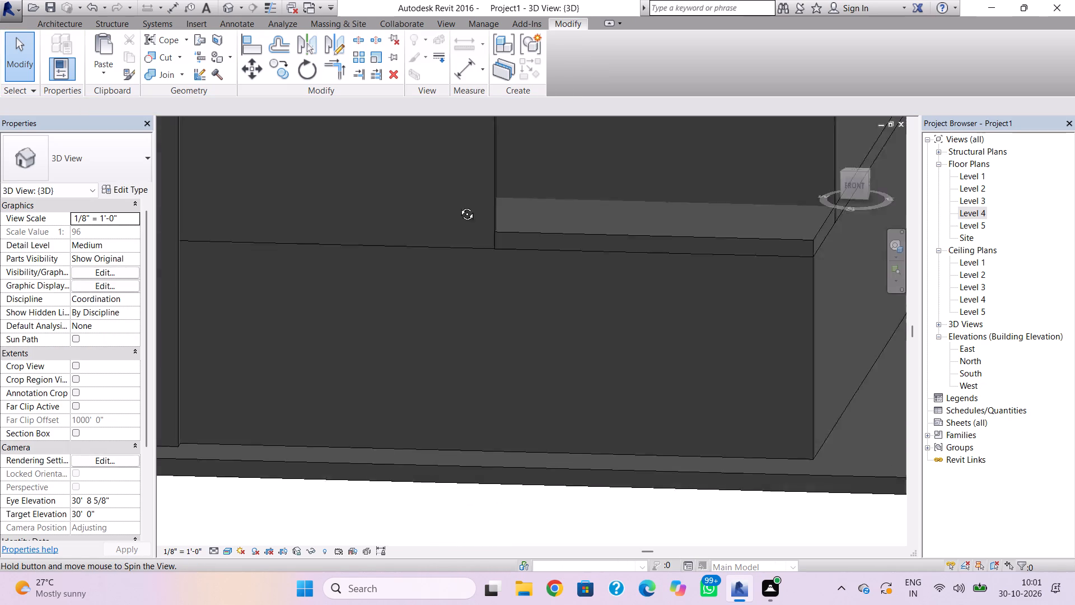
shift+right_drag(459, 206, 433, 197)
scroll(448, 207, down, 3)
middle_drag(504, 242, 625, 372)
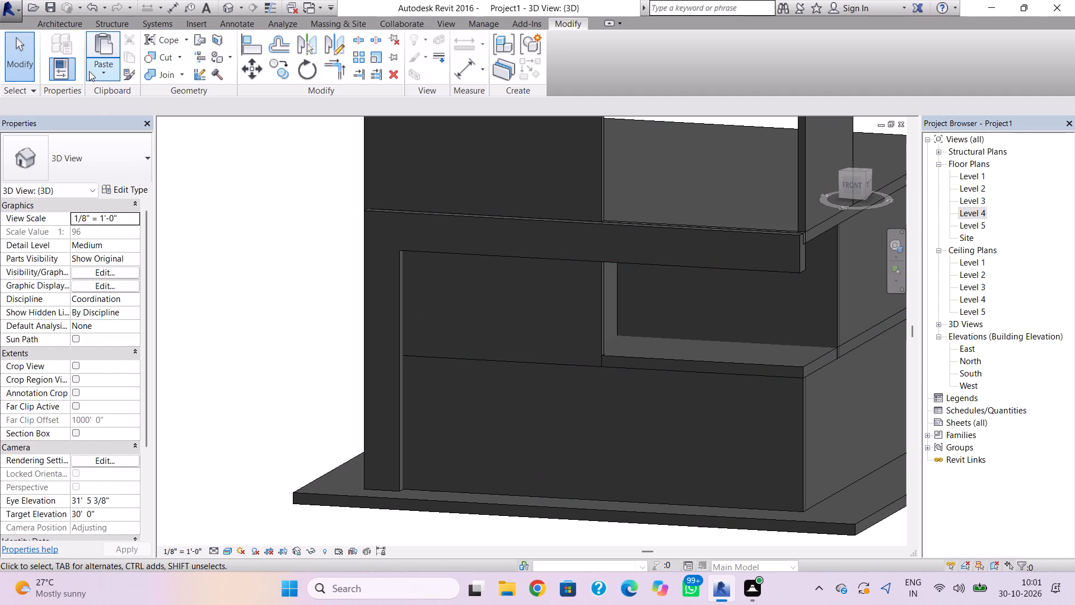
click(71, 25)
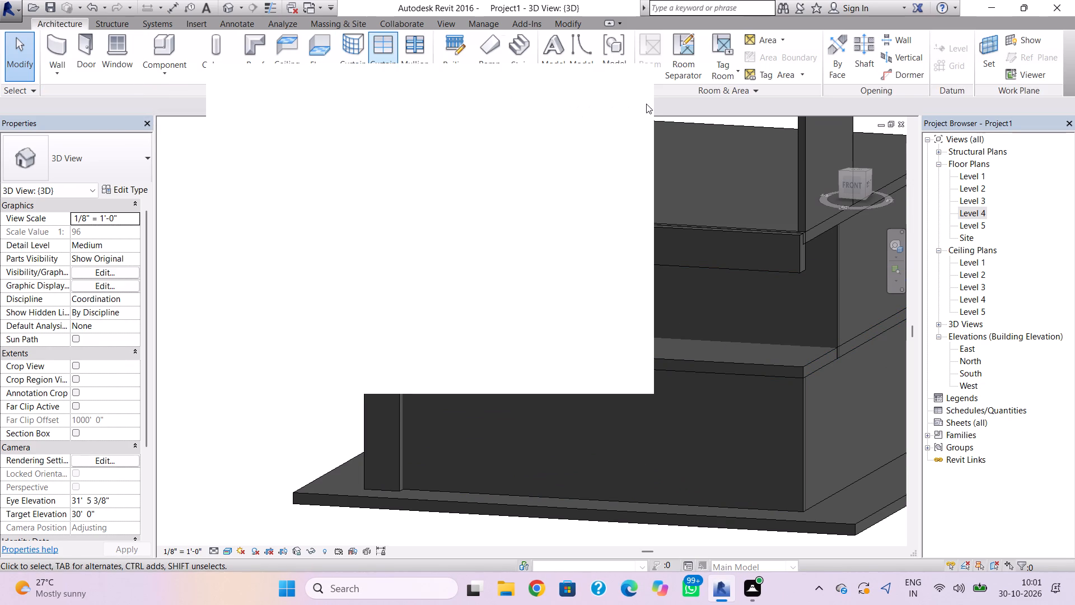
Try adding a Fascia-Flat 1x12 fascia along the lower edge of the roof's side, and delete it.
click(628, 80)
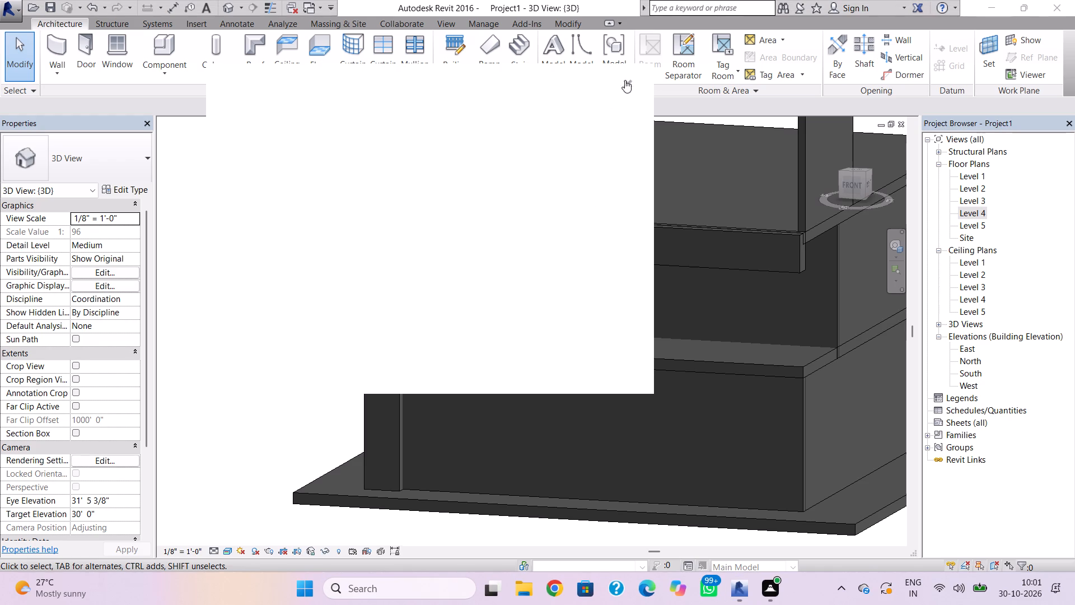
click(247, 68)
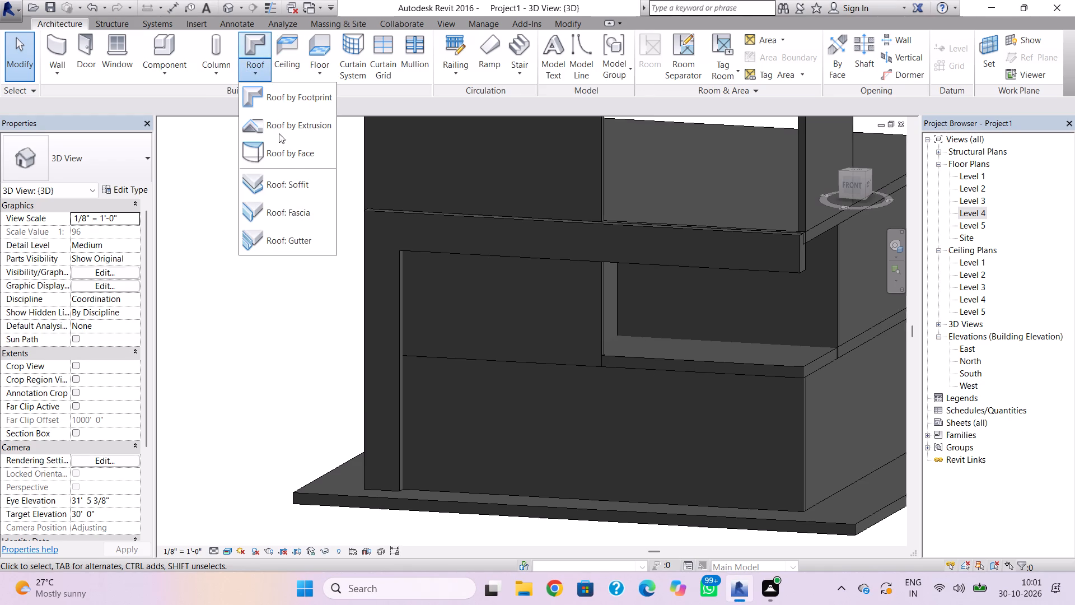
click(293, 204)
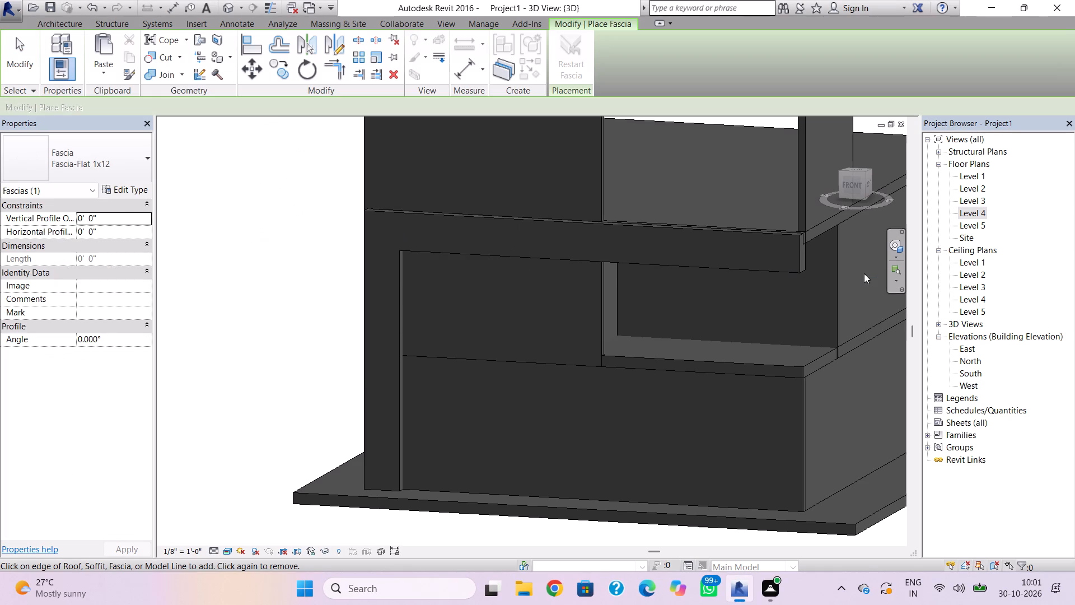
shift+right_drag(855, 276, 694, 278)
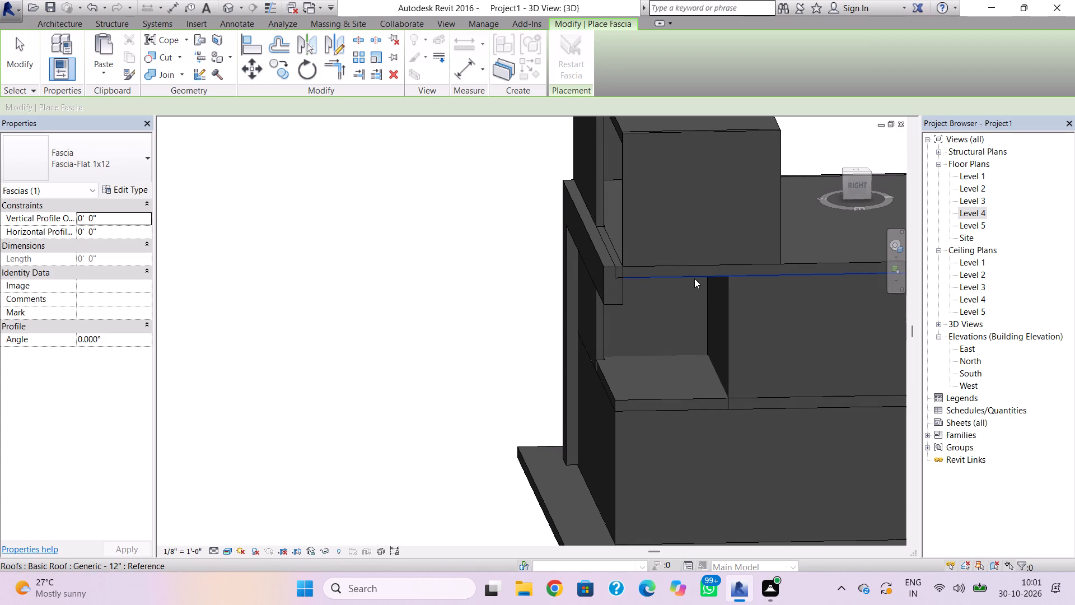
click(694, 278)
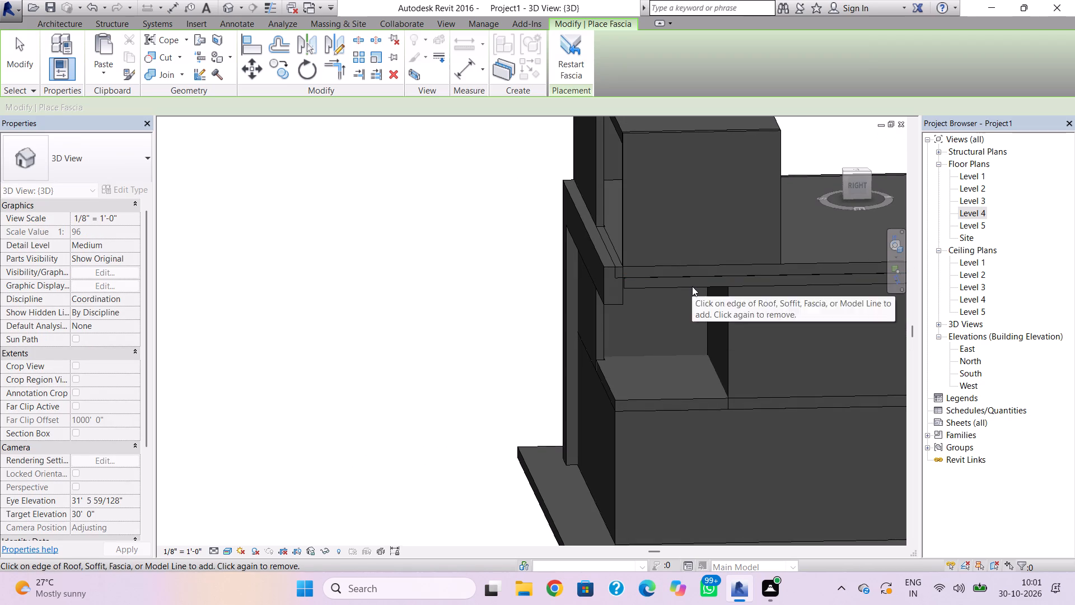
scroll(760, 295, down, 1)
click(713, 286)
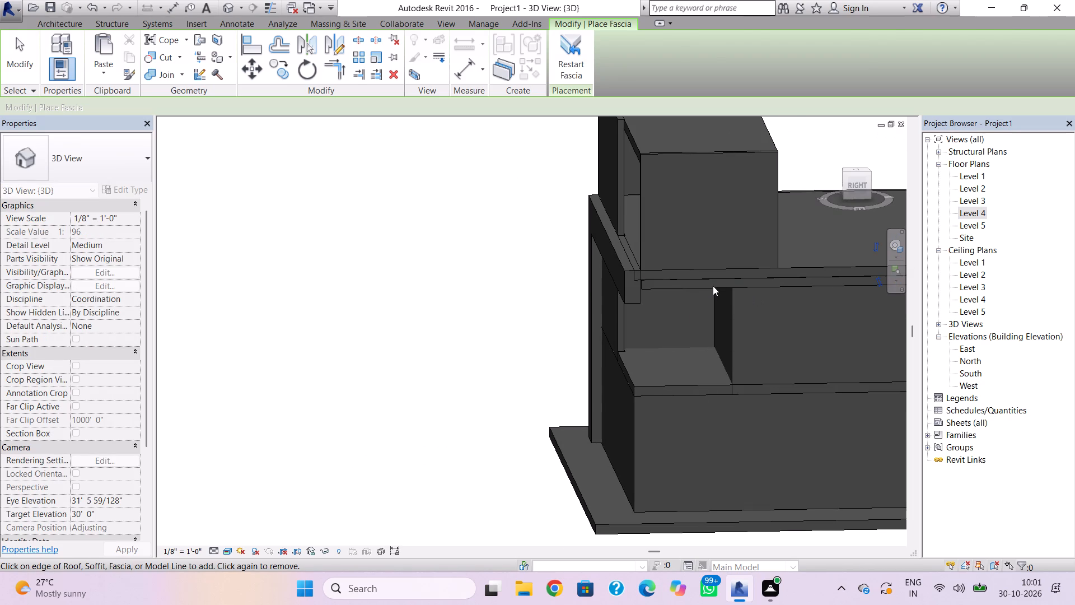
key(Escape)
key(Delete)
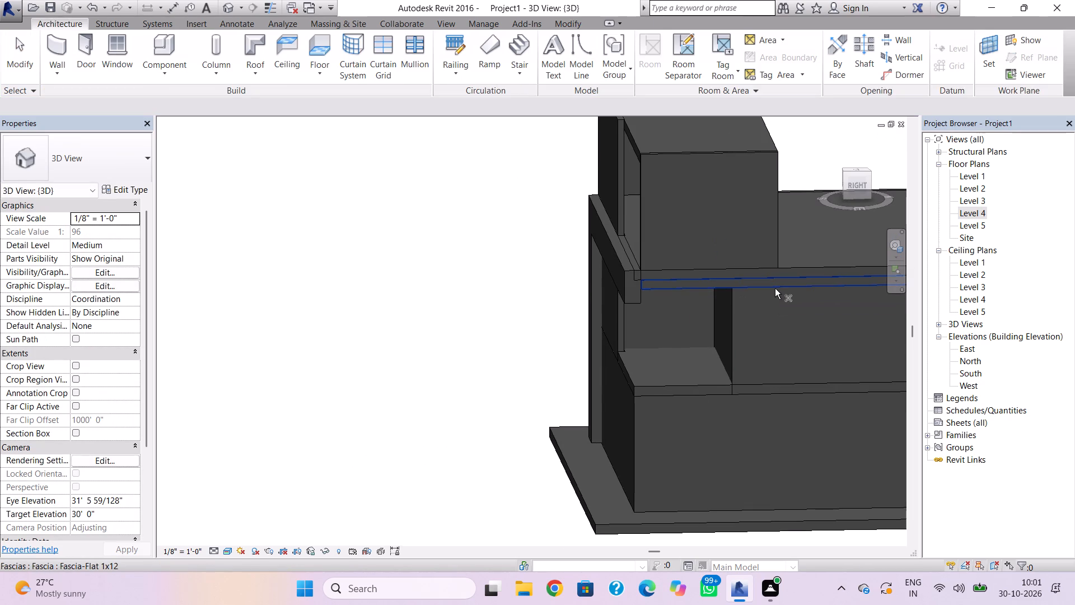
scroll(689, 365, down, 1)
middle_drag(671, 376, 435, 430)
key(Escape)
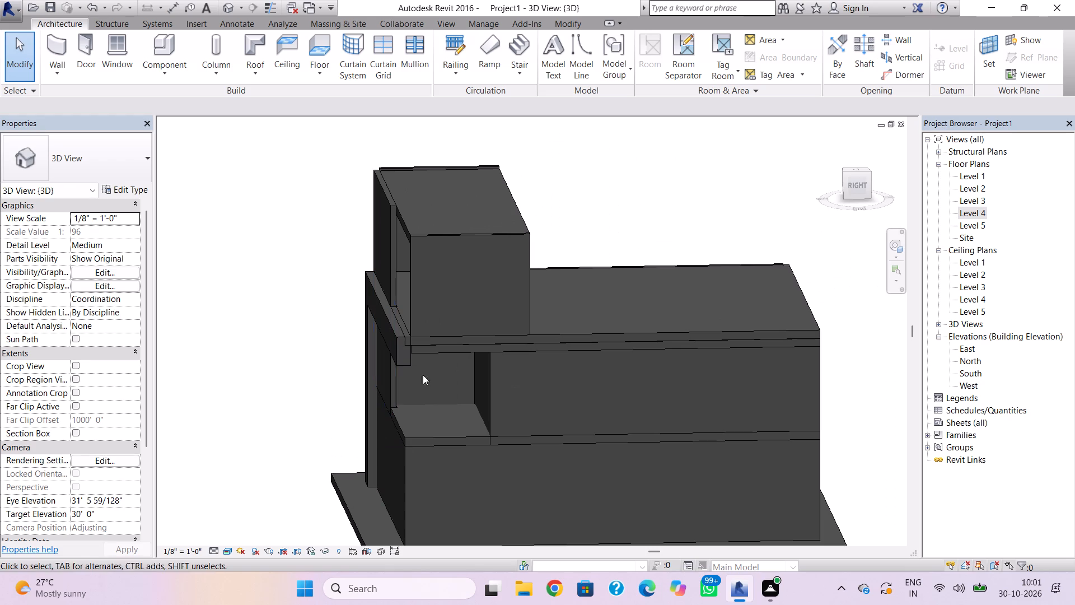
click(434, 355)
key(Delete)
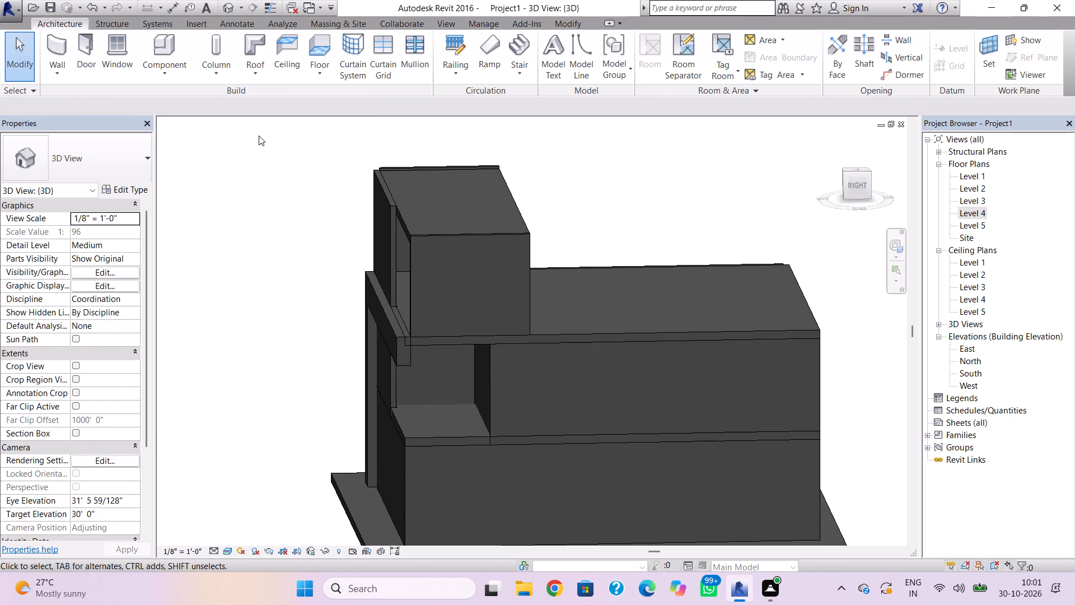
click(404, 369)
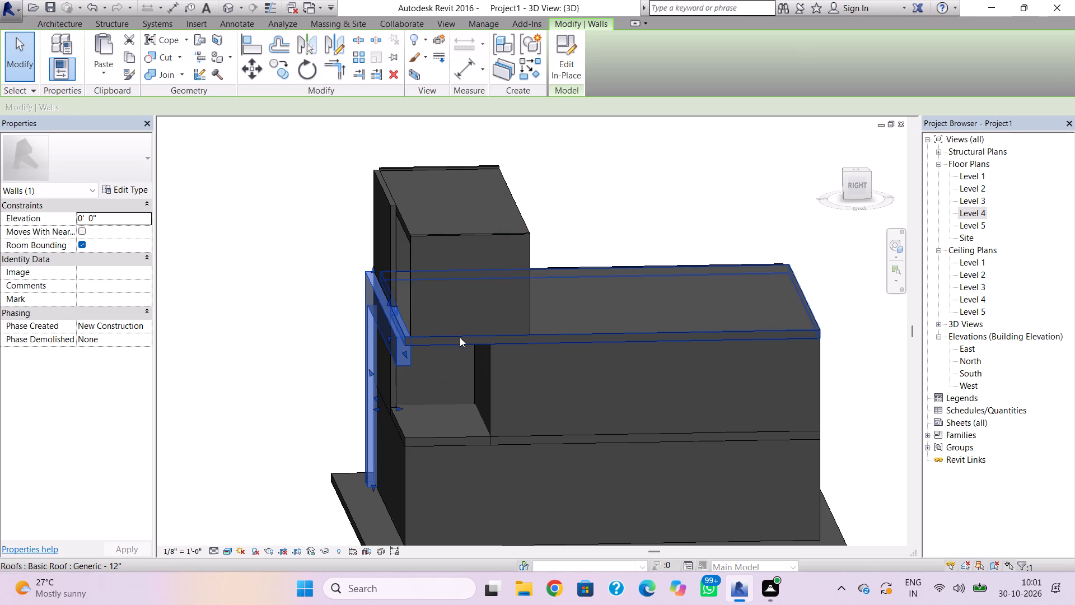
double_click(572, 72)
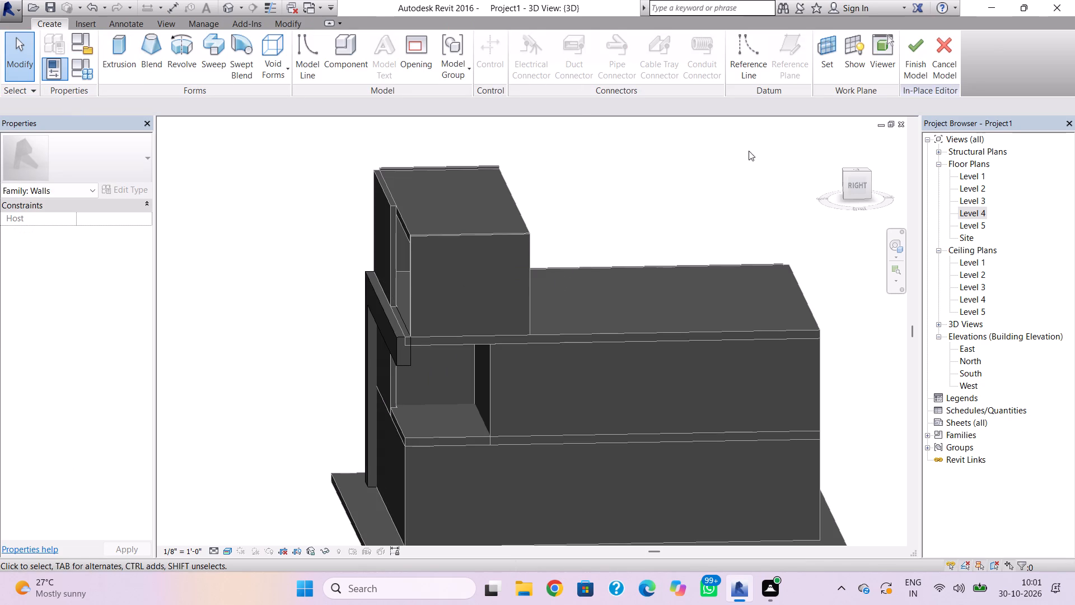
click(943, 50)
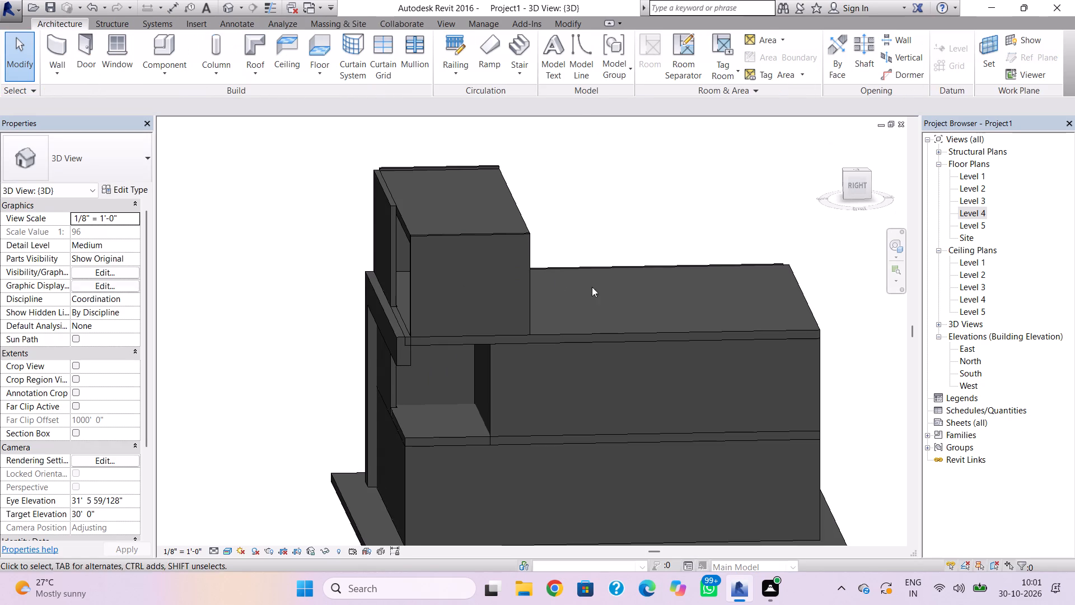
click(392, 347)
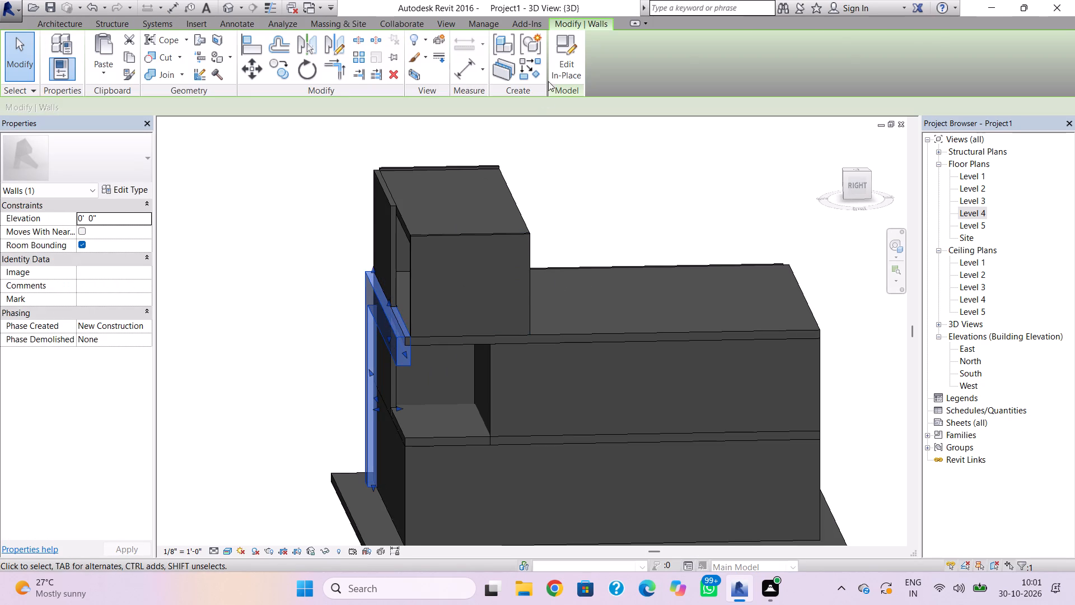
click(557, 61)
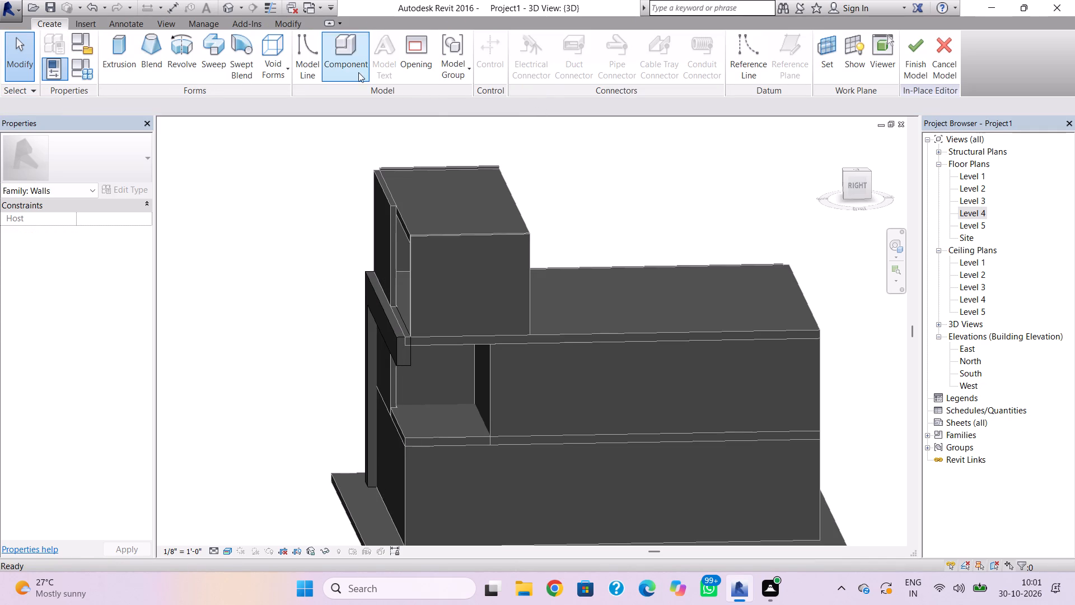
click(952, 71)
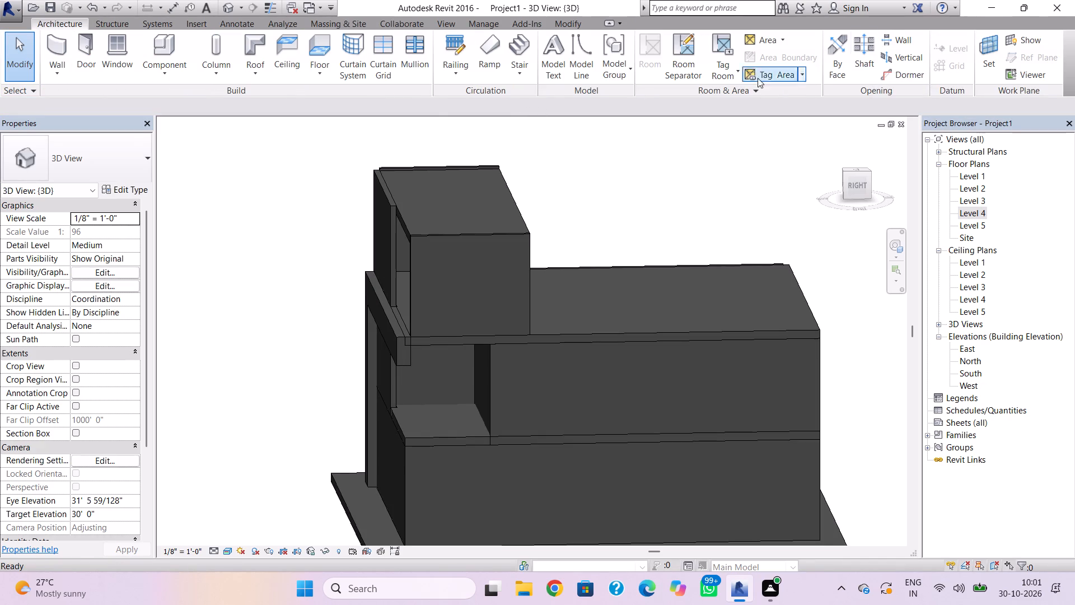
Start a new in-place model in the Walls category, accepting the default name.
click(170, 75)
click(196, 117)
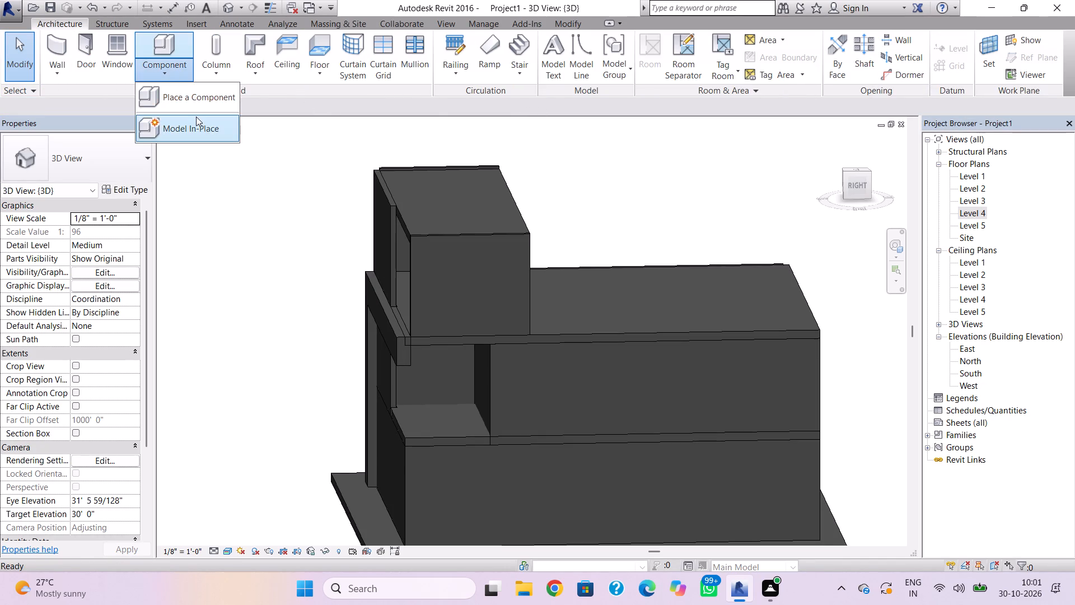
drag(626, 215, 628, 244)
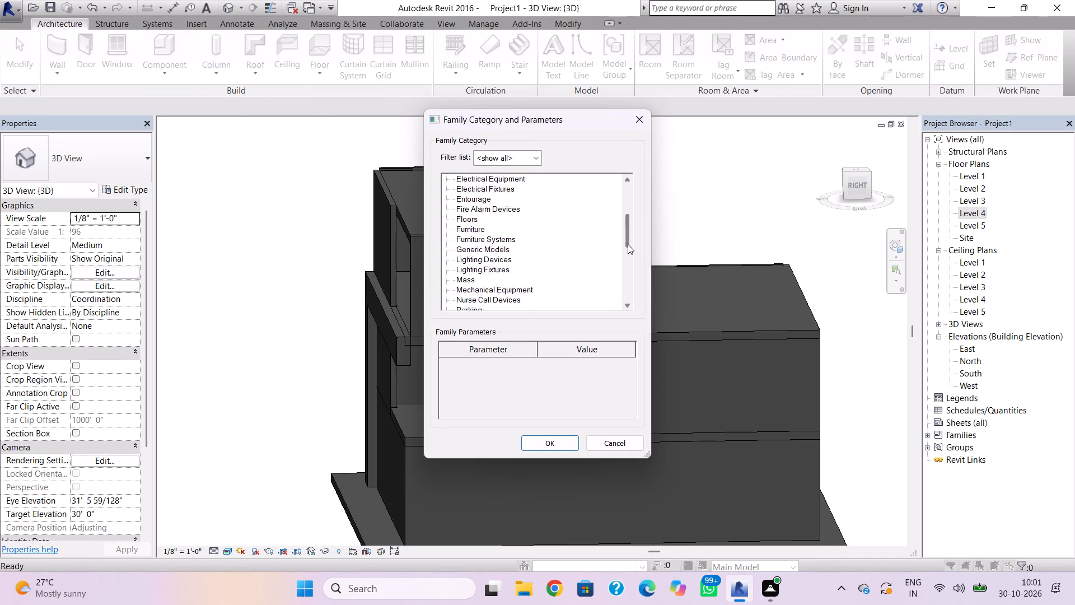
drag(628, 244, 628, 303)
click(473, 290)
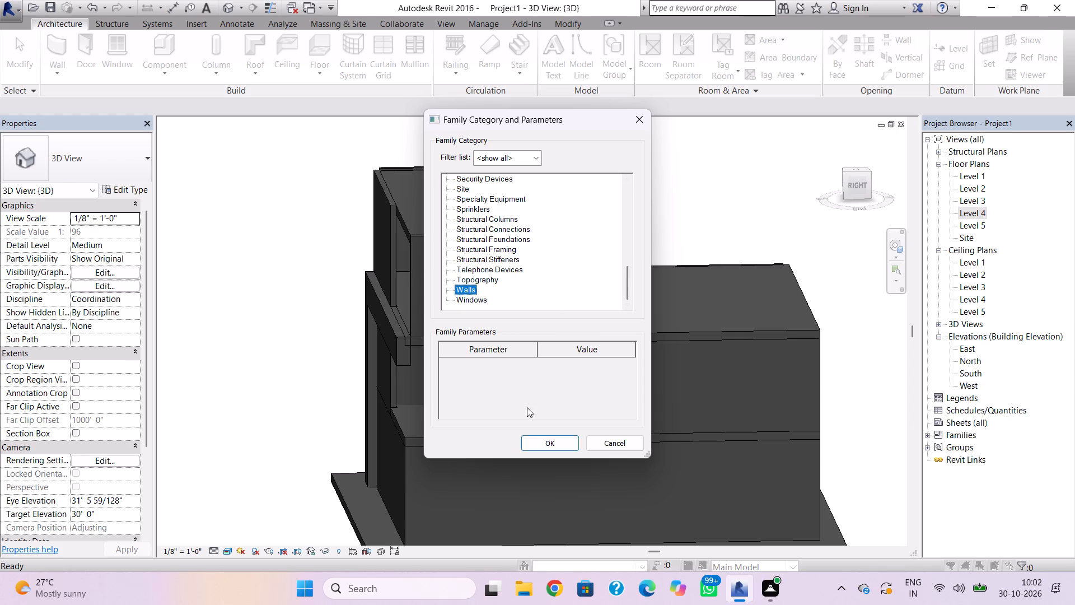
click(538, 436)
click(543, 317)
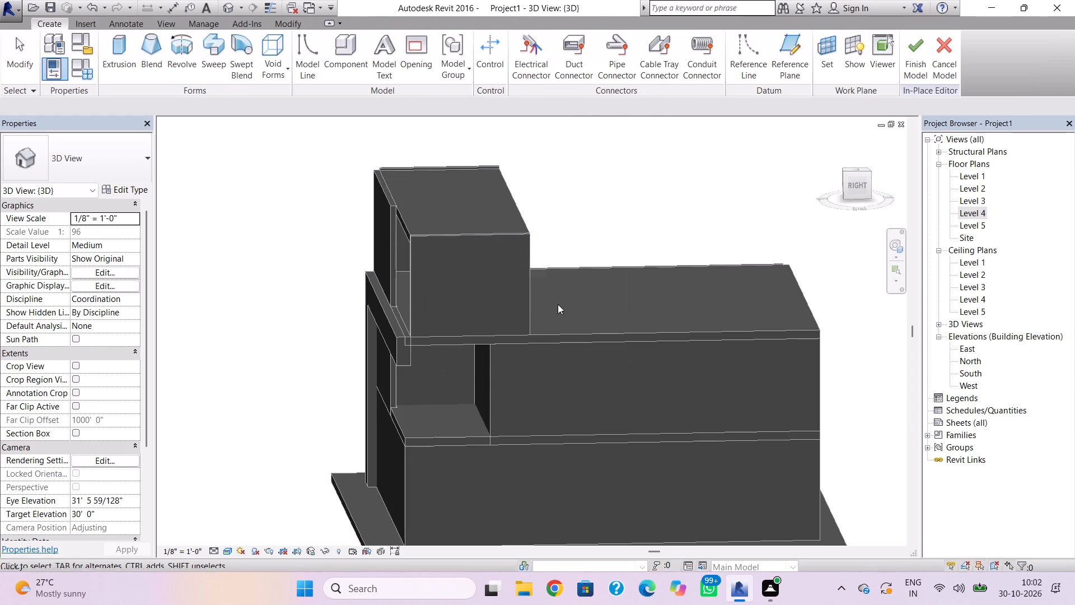
Set the work plane by picking the side face of the Generic - 12" roof.
click(814, 49)
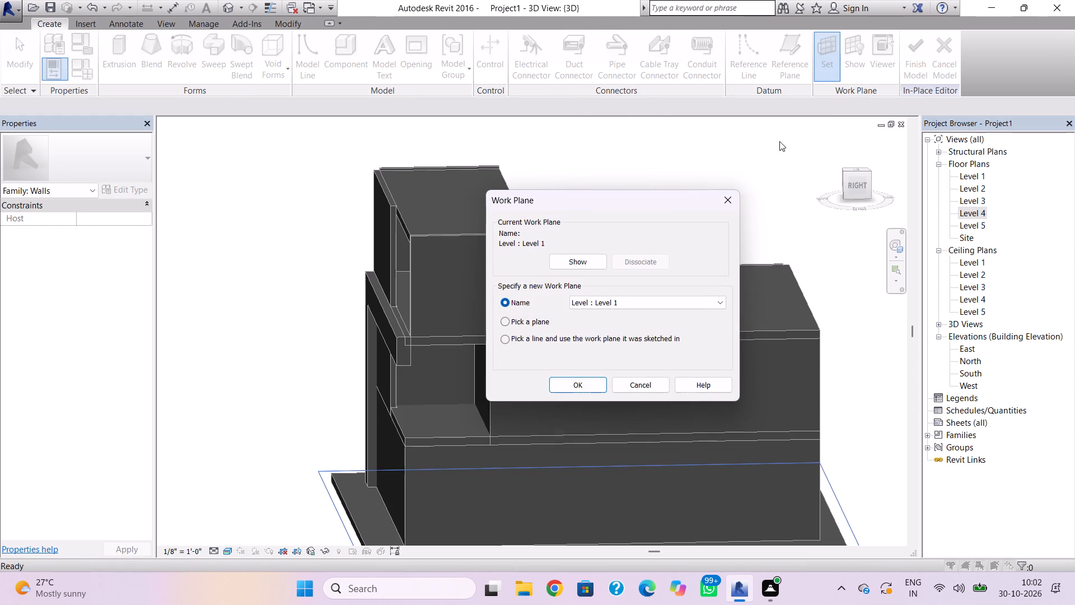
click(505, 319)
click(581, 387)
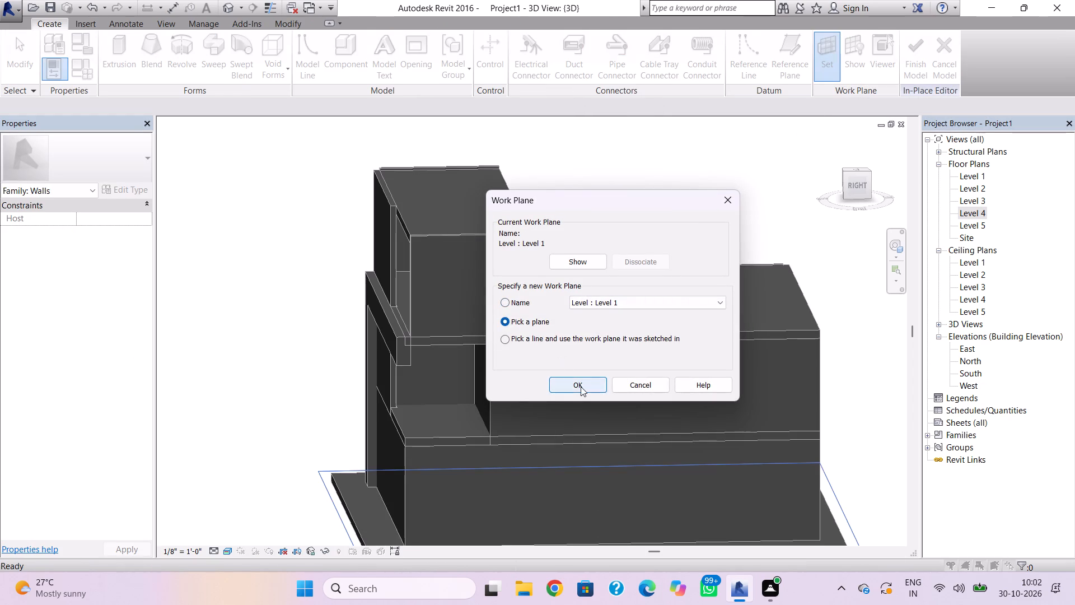
click(419, 341)
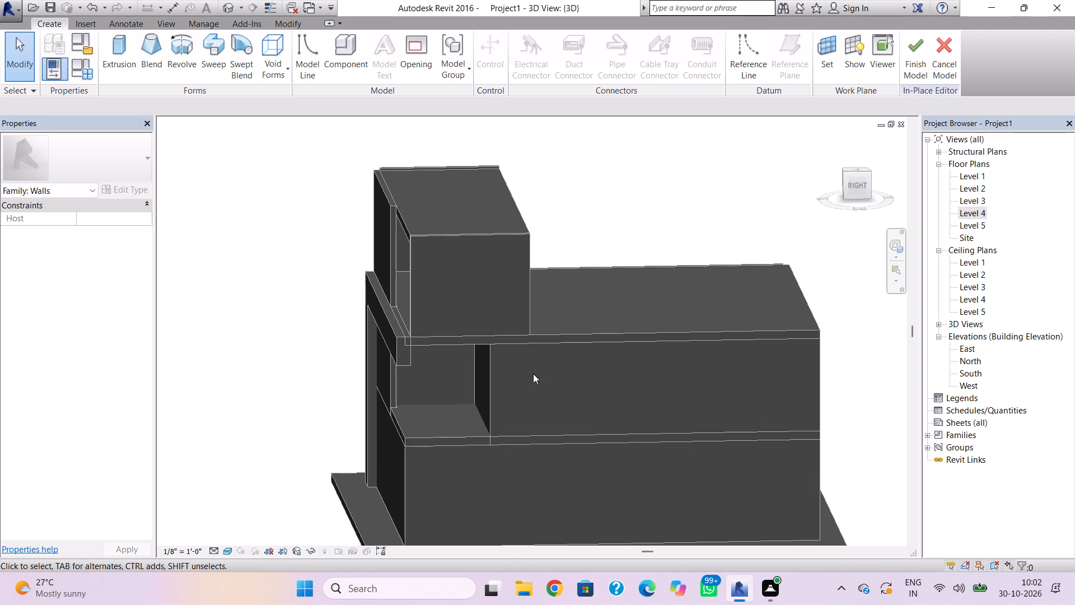
Start an extrusion and sketch a rectangle from the L-shaped frame's upper front corner back to the recessed wall, slightly deeper than the frame.
shift+right_drag(698, 366, 689, 318)
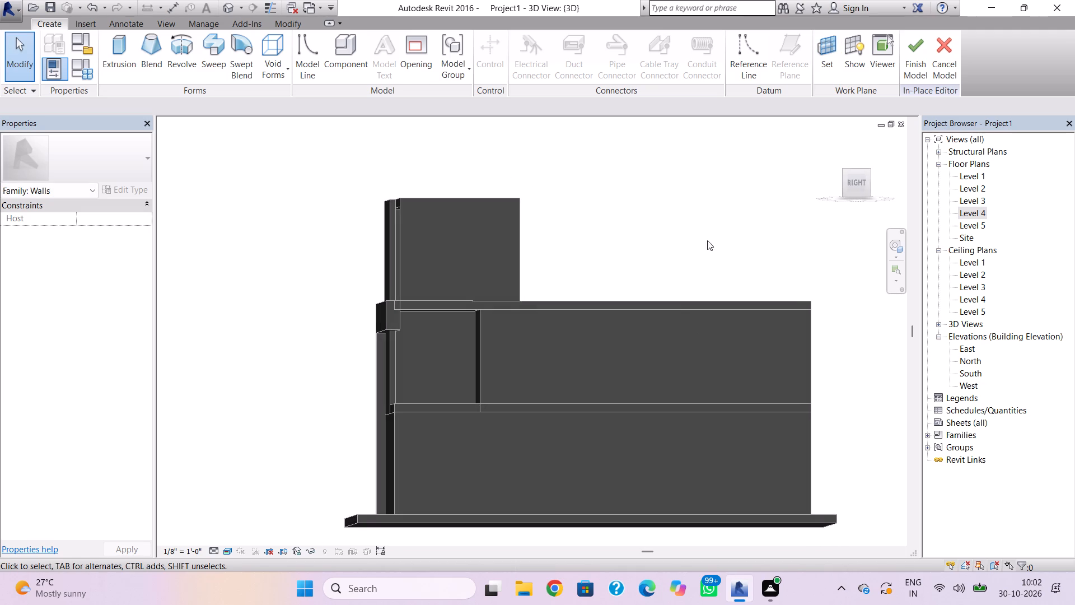
click(111, 62)
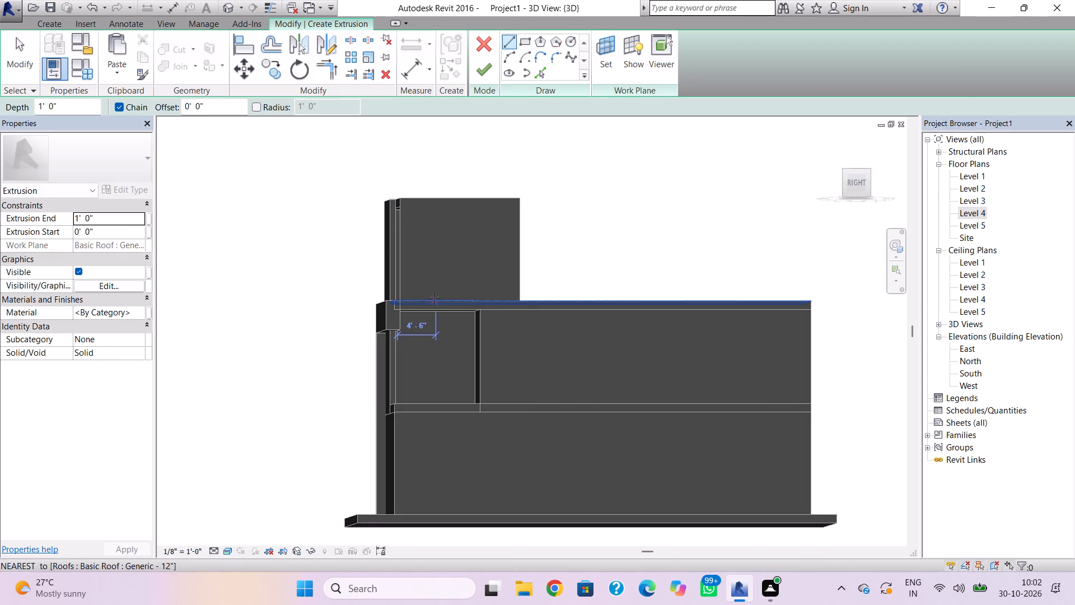
middle_drag(436, 321, 434, 388)
scroll(434, 389, up, 2)
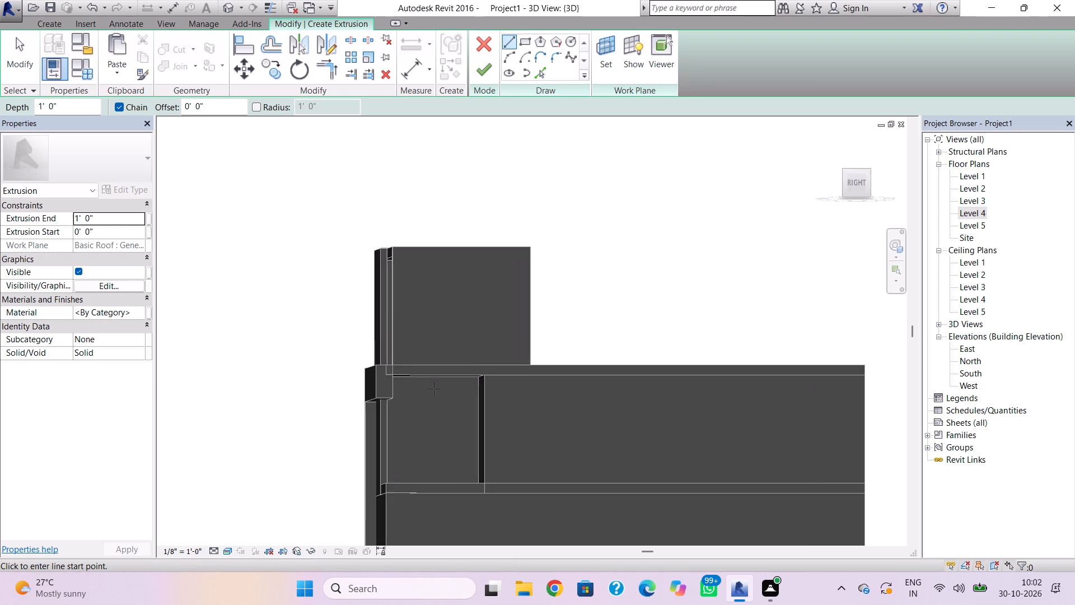
scroll(393, 389, up, 3)
shift+right_drag(415, 394, 404, 398)
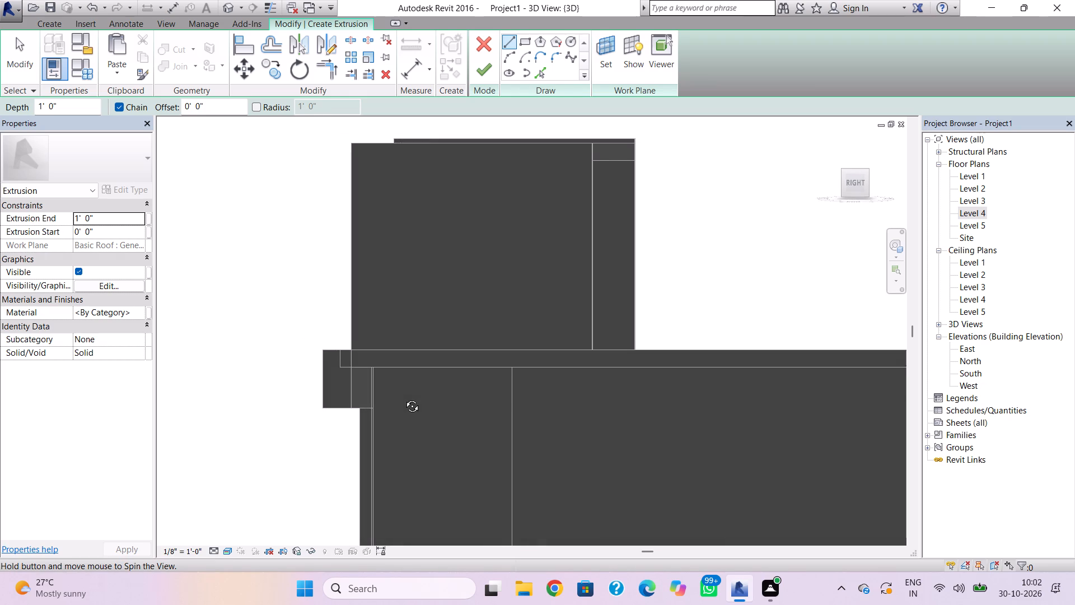
shift+right_drag(404, 398, 409, 400)
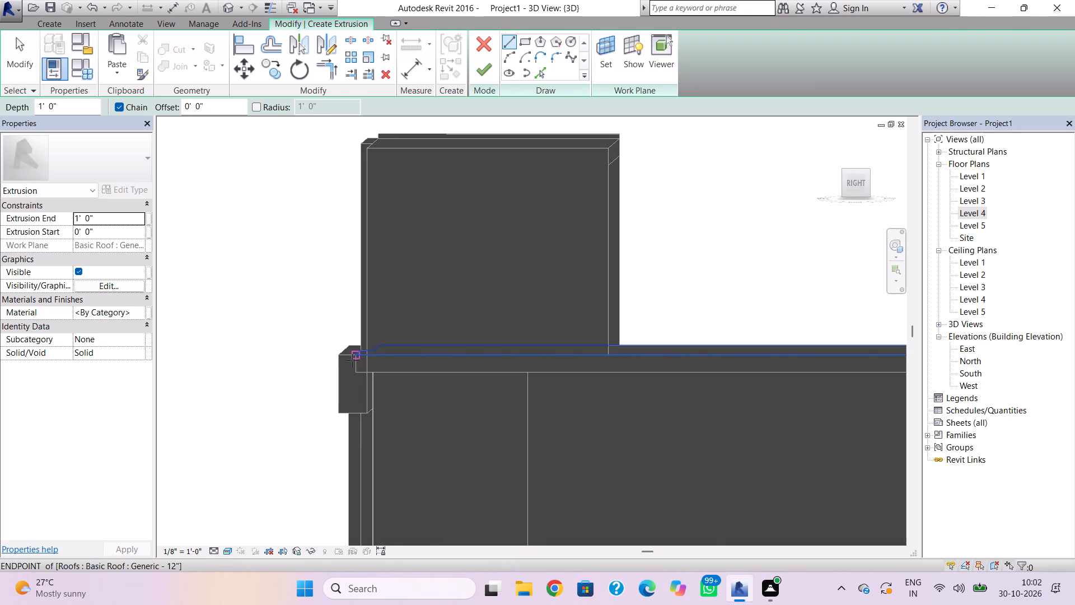
click(339, 359)
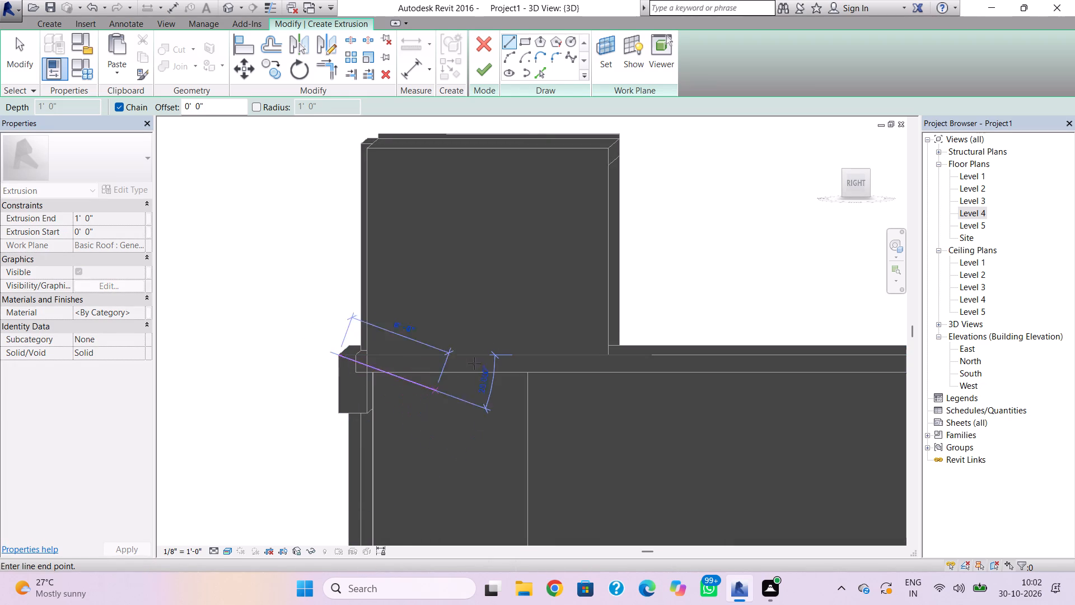
click(526, 39)
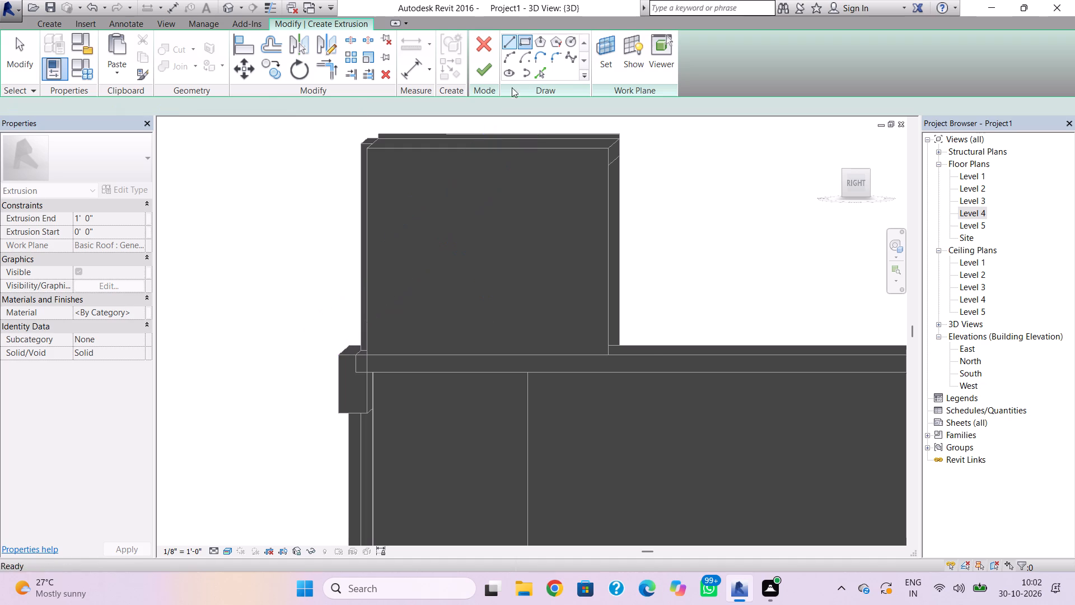
click(337, 352)
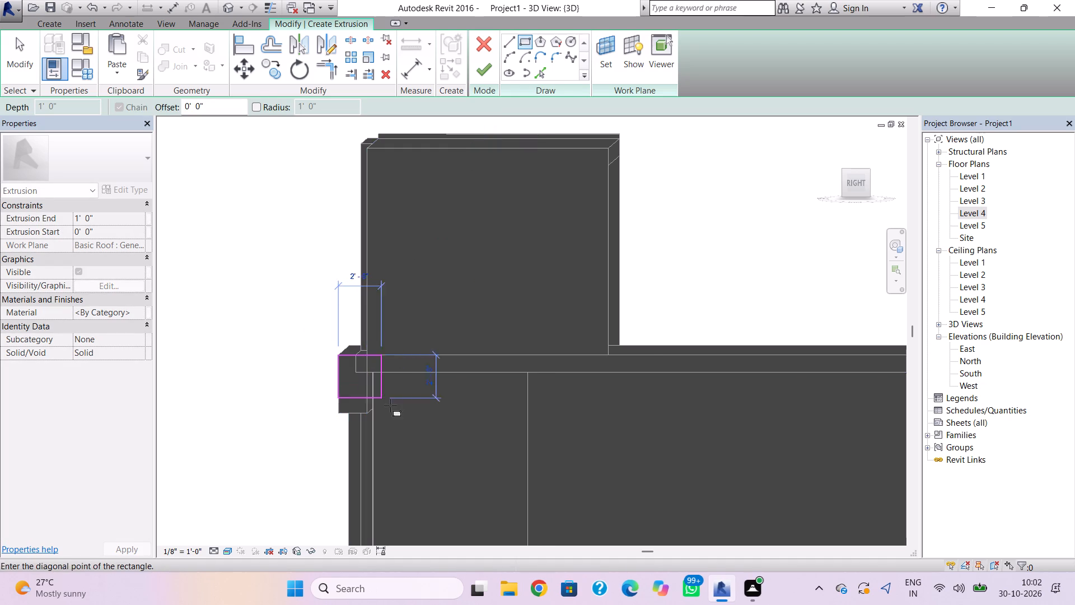
click(524, 420)
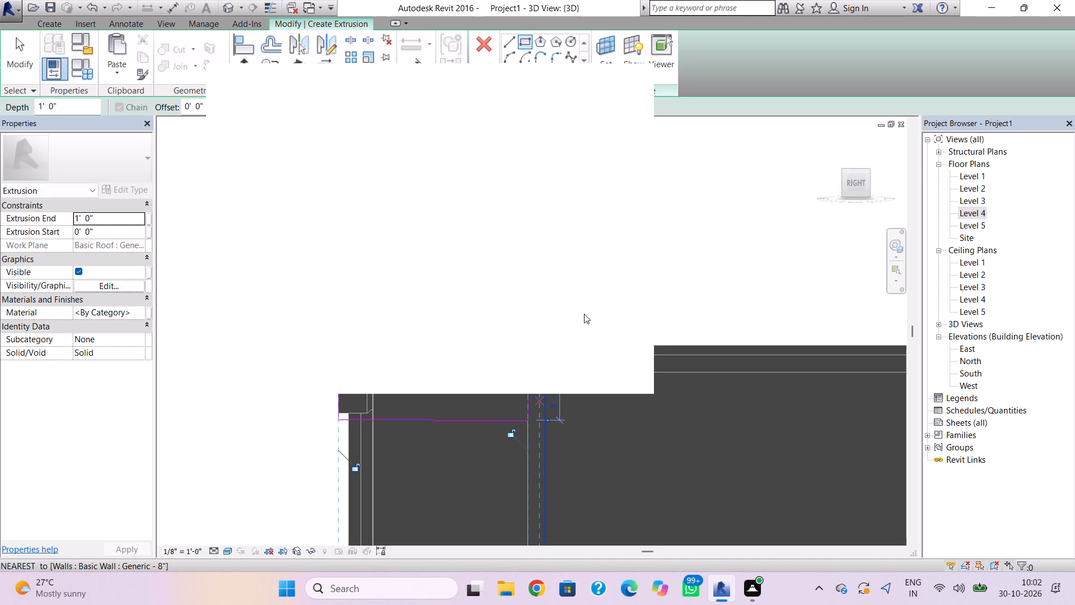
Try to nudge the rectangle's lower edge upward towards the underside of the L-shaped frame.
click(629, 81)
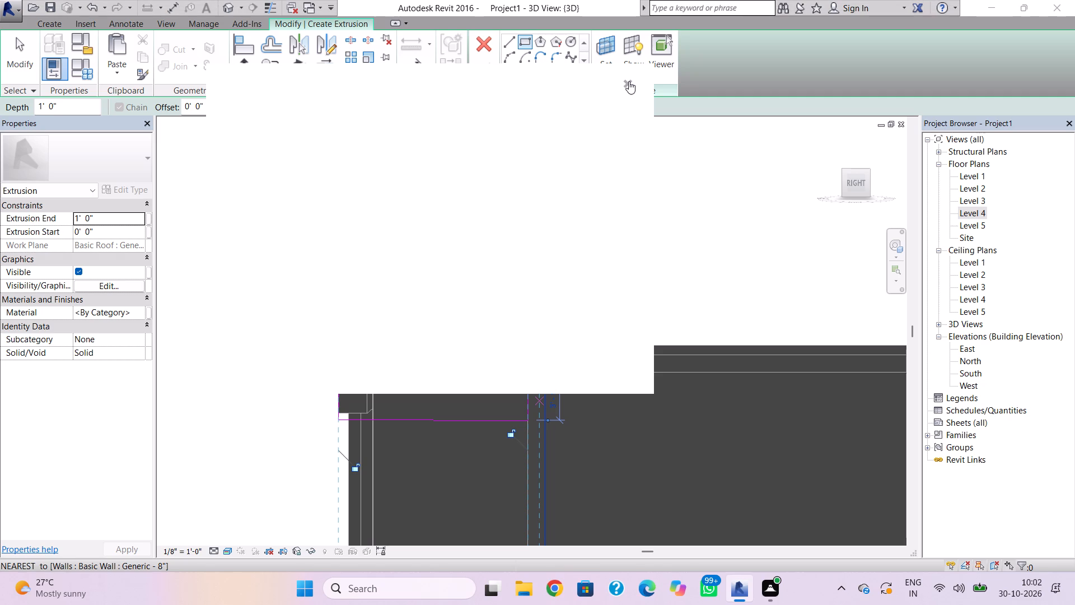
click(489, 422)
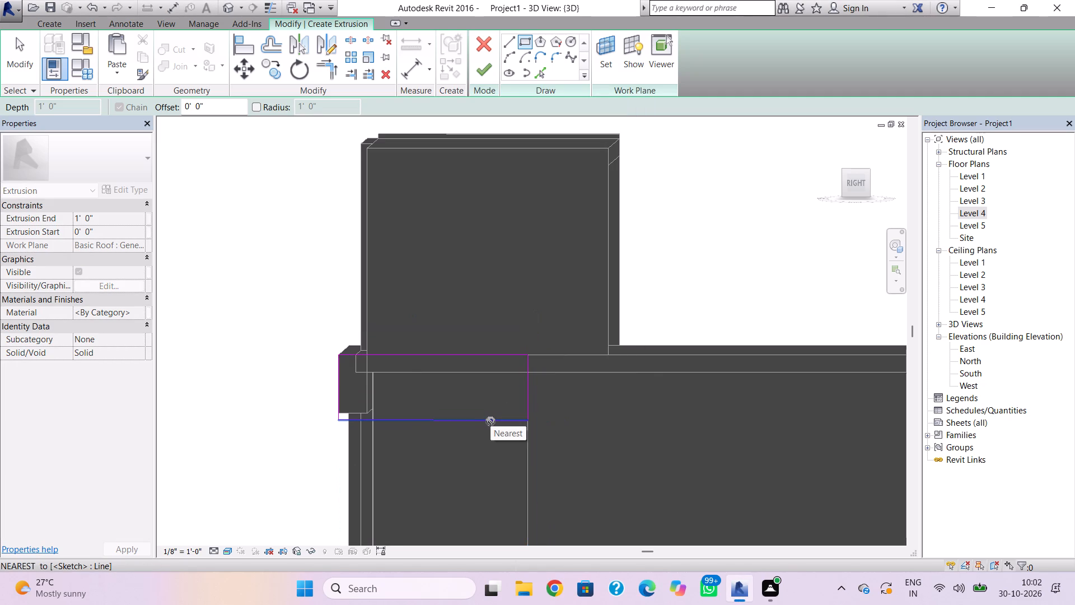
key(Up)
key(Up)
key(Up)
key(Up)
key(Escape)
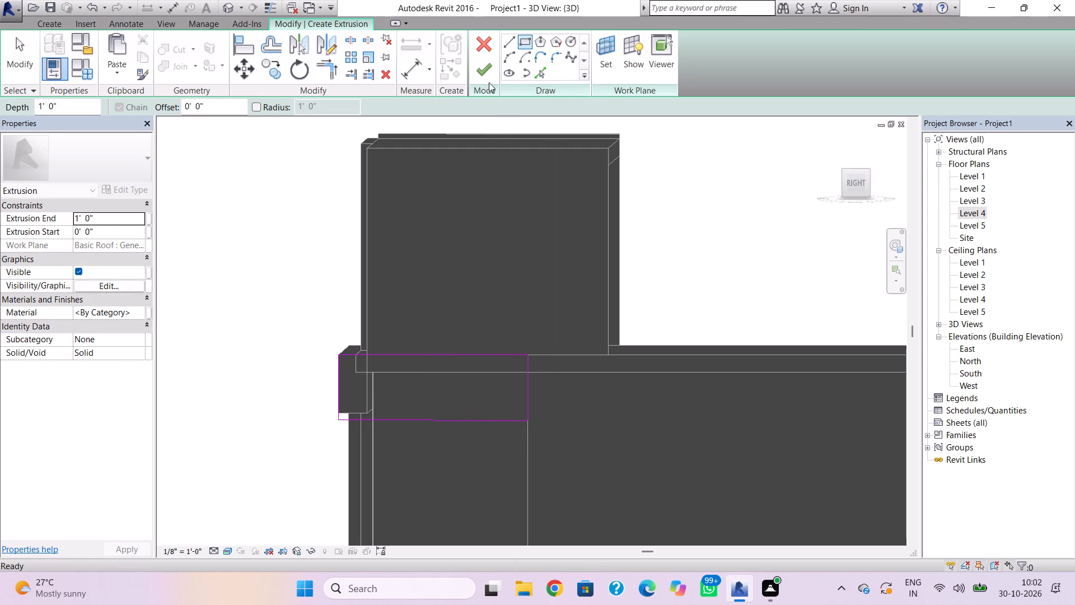
Finish the extrusion sketch and raise the extrusion's lower face level with the underside of the L-shaped frame.
click(485, 76)
scroll(435, 426, up, 2)
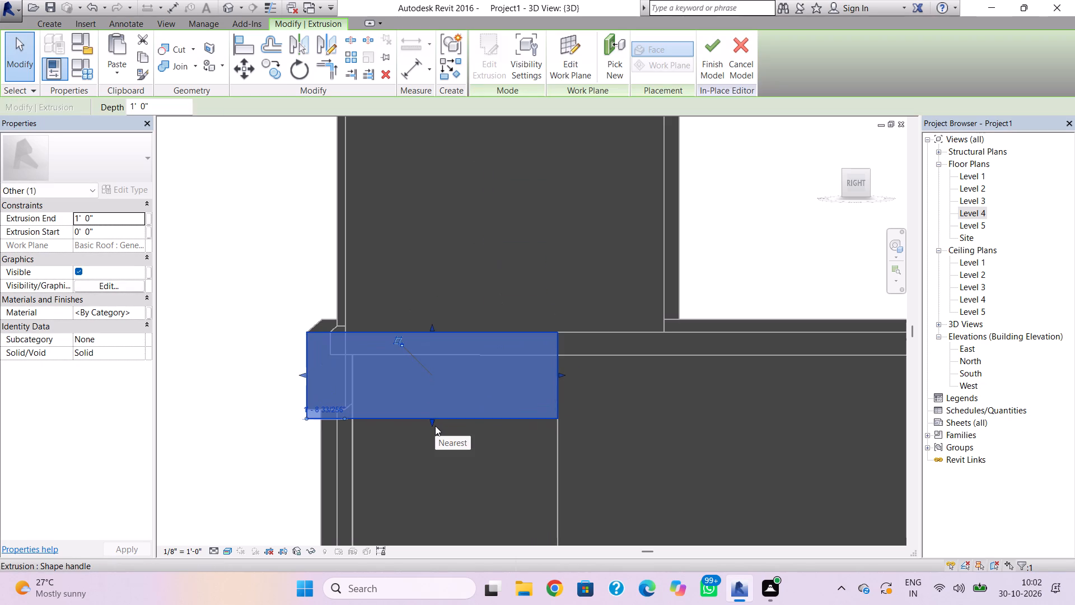
drag(433, 426, 428, 413)
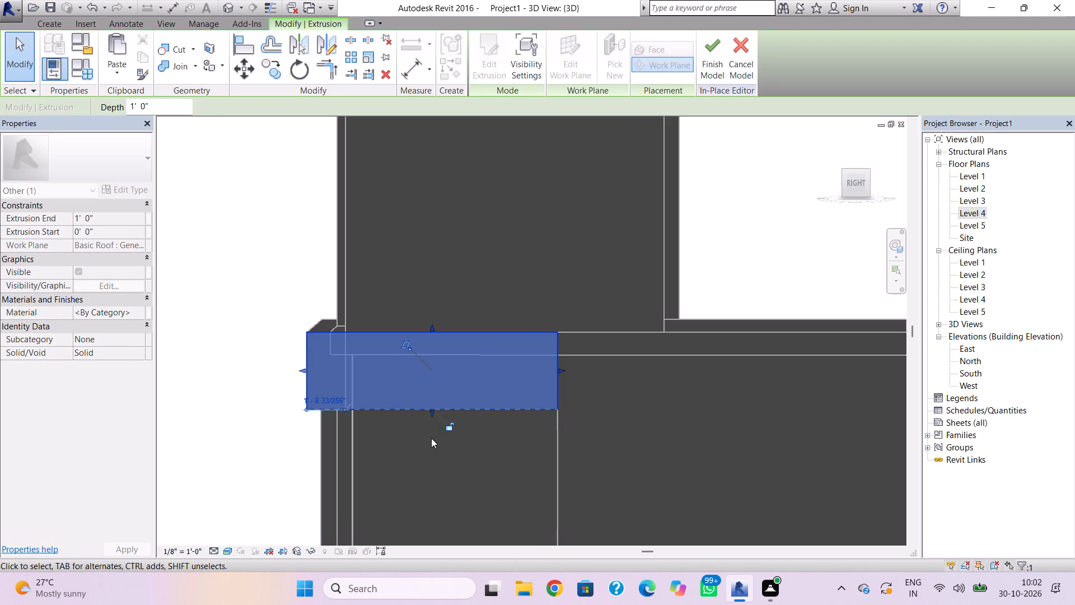
click(432, 439)
Extend the extrusion's inner face about 1' inward, bring its outer face flush with the front frame's end, and finish the in-place model.
shift+right_drag(398, 441, 560, 530)
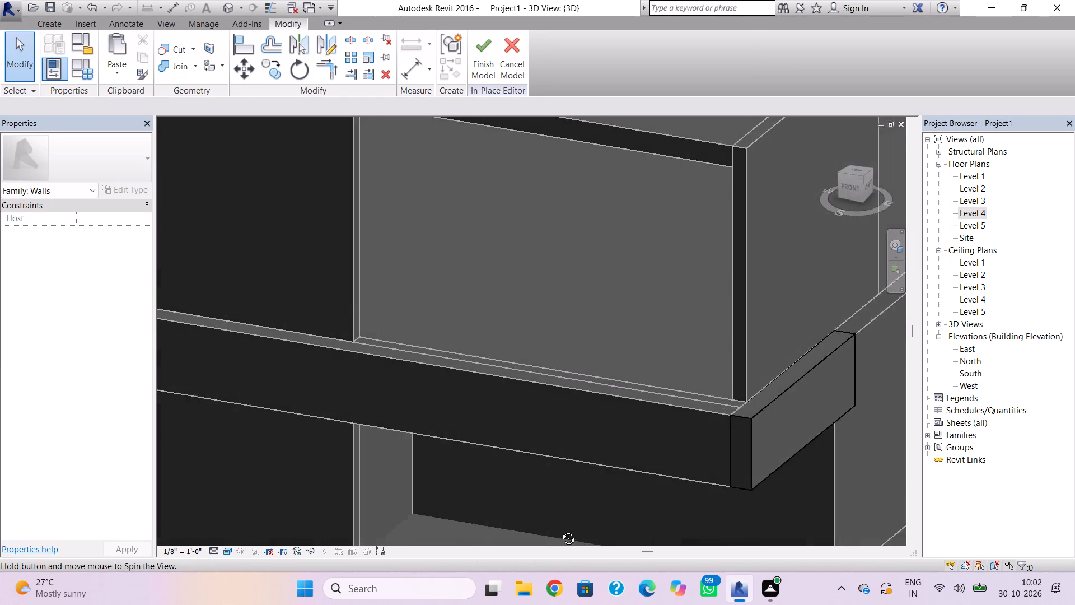
shift+right_drag(560, 530, 649, 359)
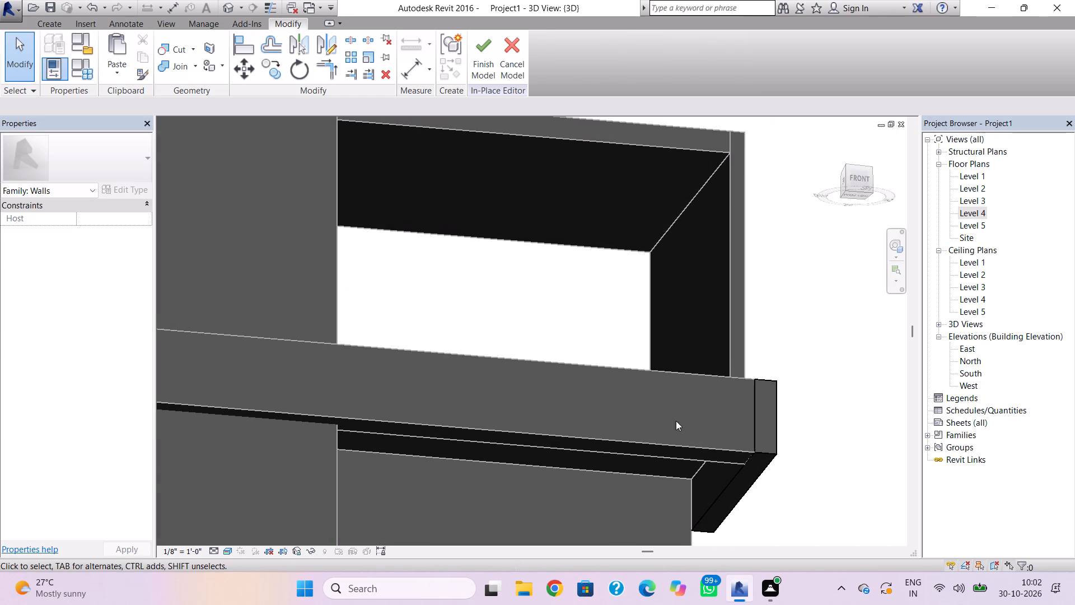
click(719, 492)
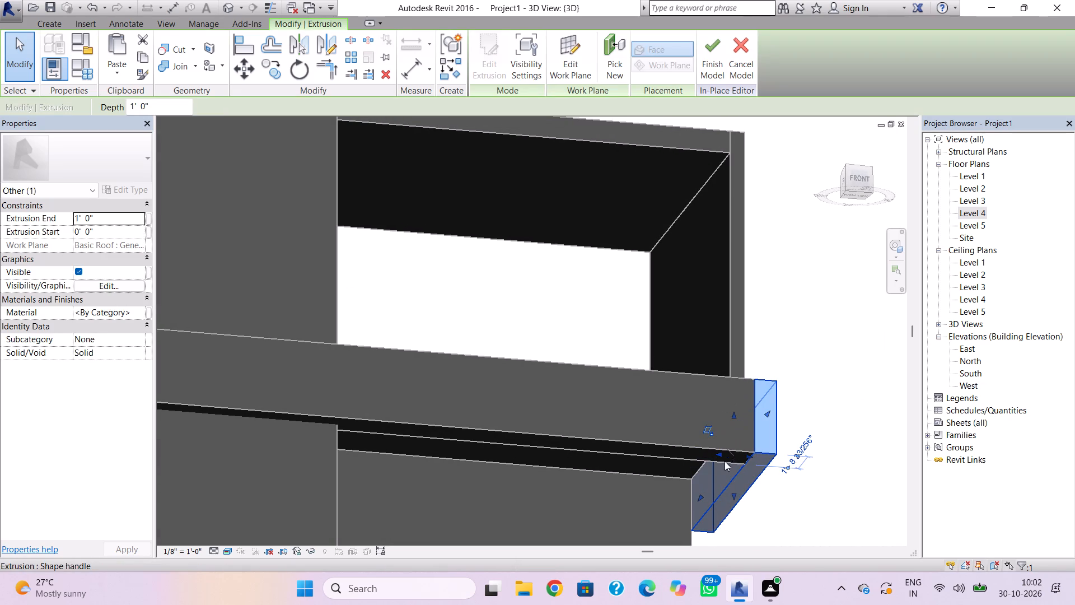
drag(718, 454, 700, 458)
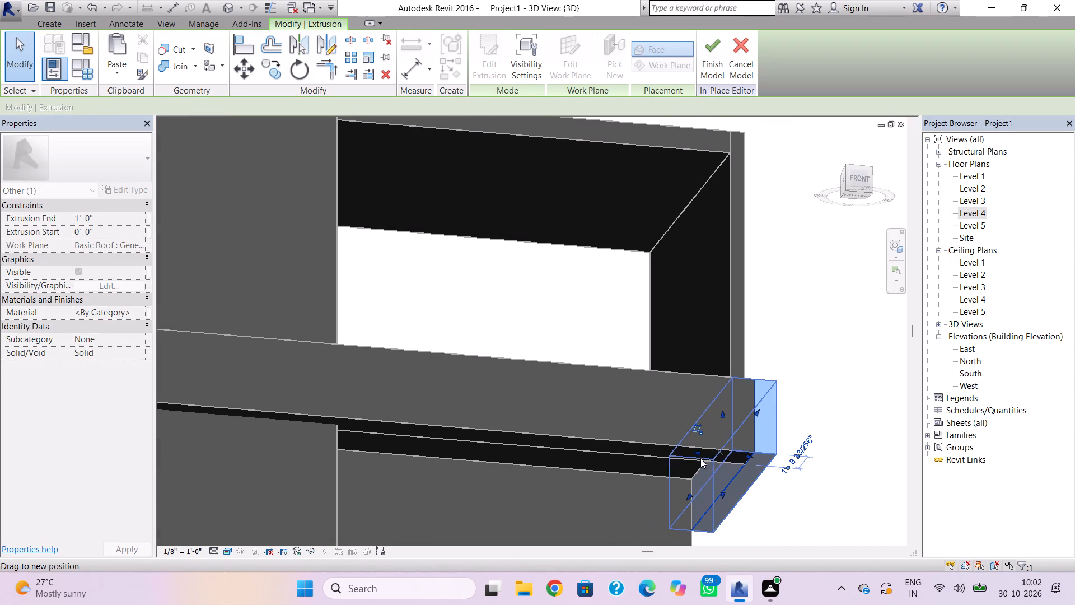
scroll(768, 478, up, 3)
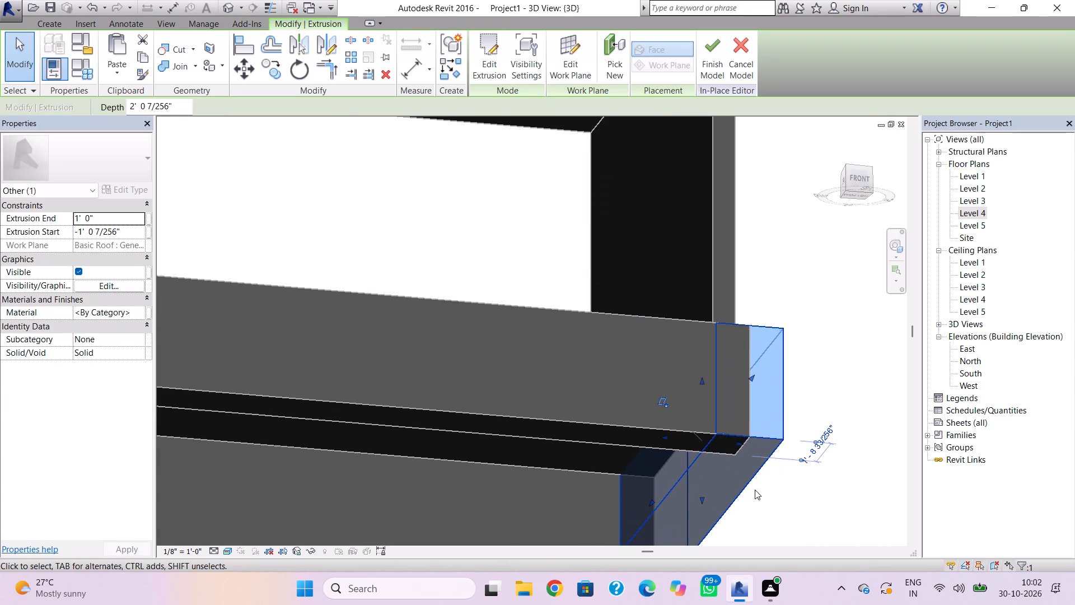
scroll(753, 491, up, 2)
drag(734, 426, 704, 439)
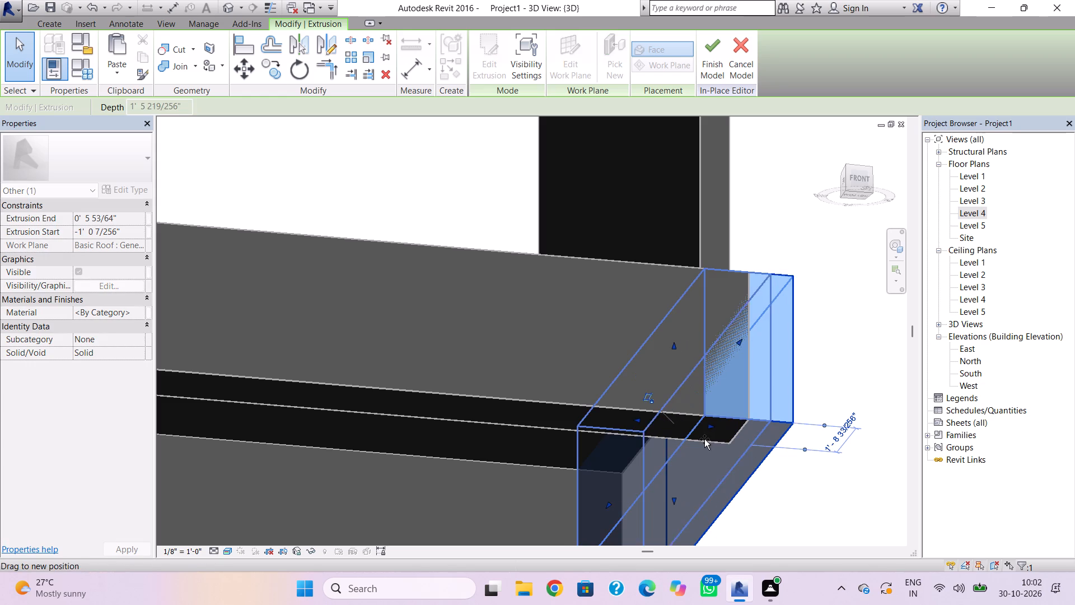
drag(704, 439, 680, 449)
click(783, 490)
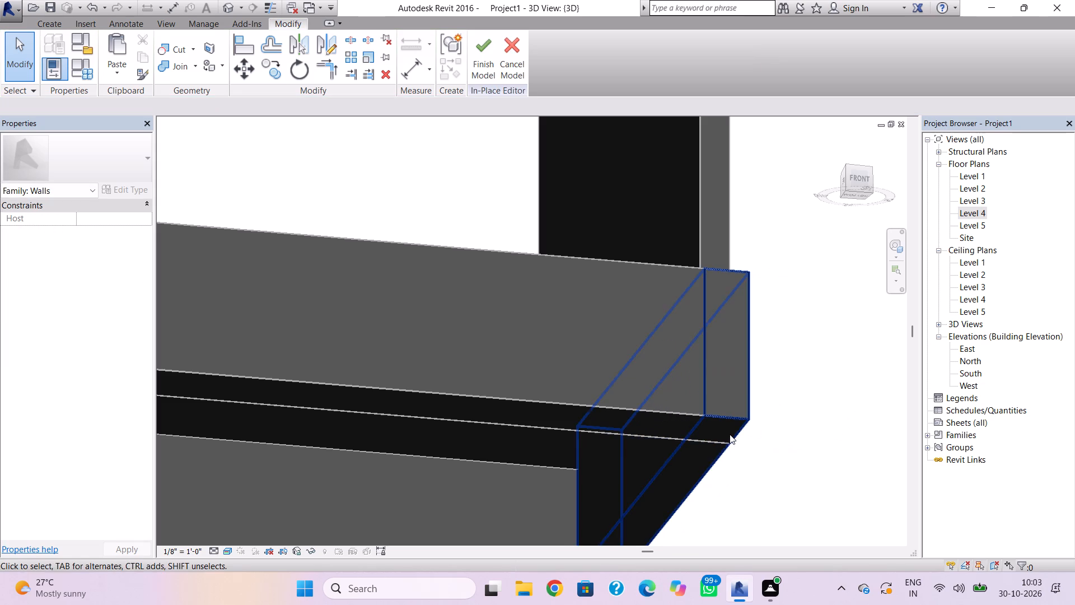
shift+right_drag(754, 450, 647, 536)
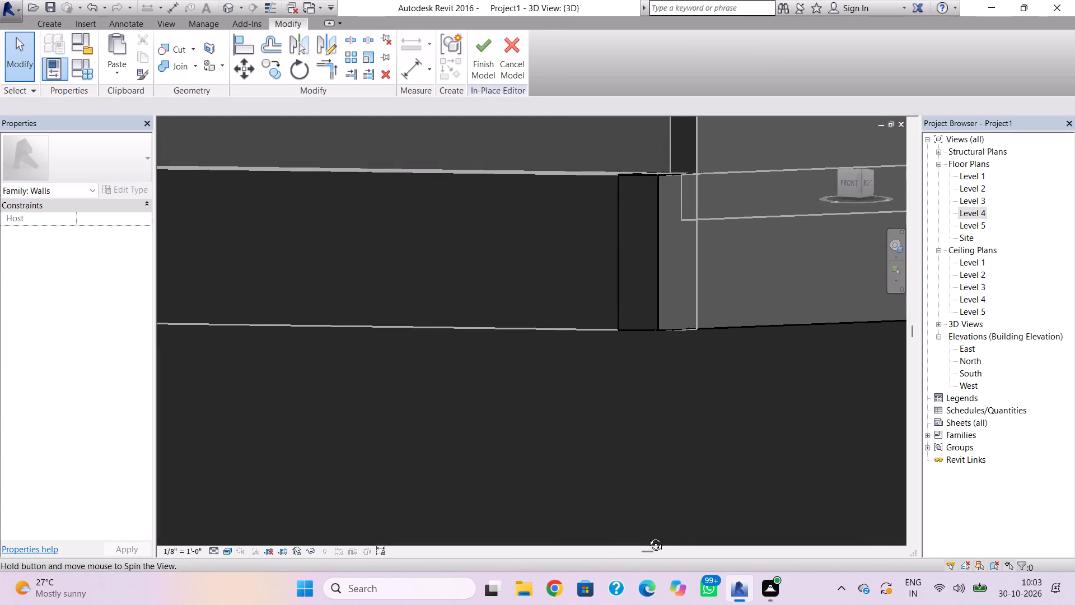
shift+right_drag(647, 536, 669, 576)
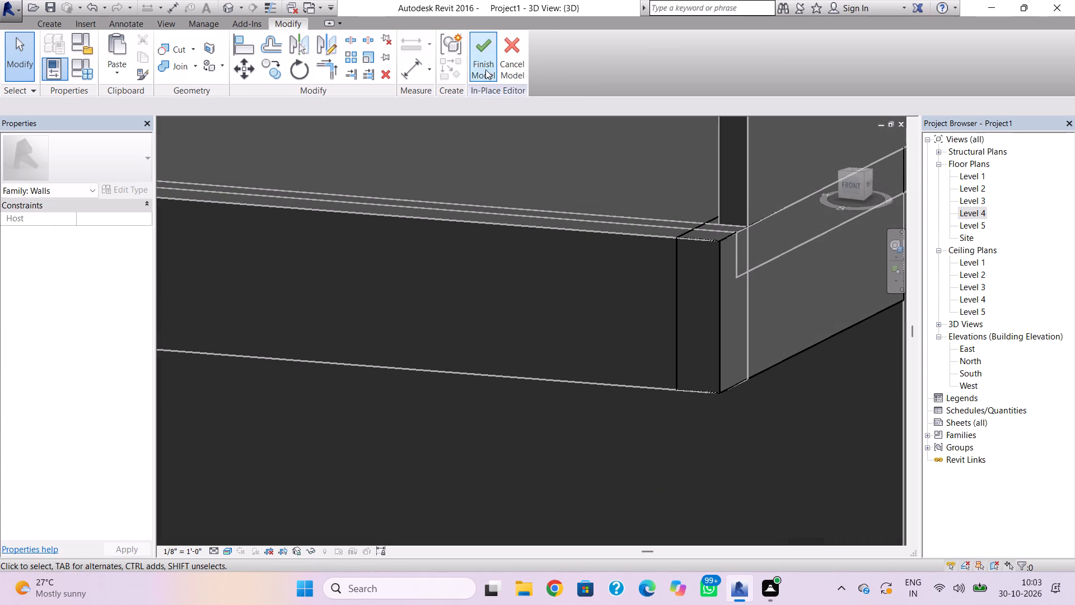
click(480, 61)
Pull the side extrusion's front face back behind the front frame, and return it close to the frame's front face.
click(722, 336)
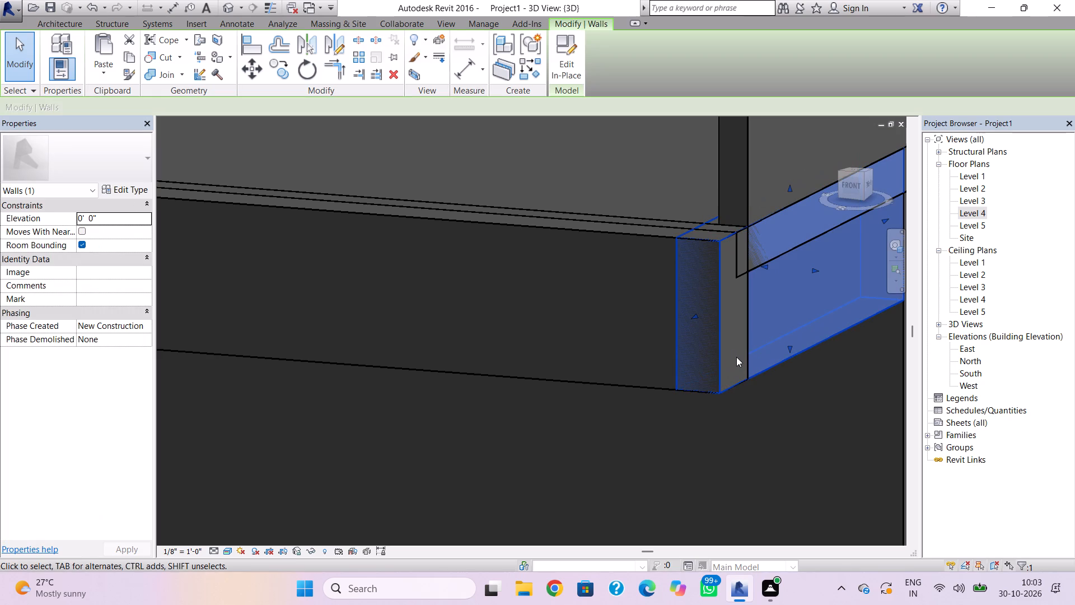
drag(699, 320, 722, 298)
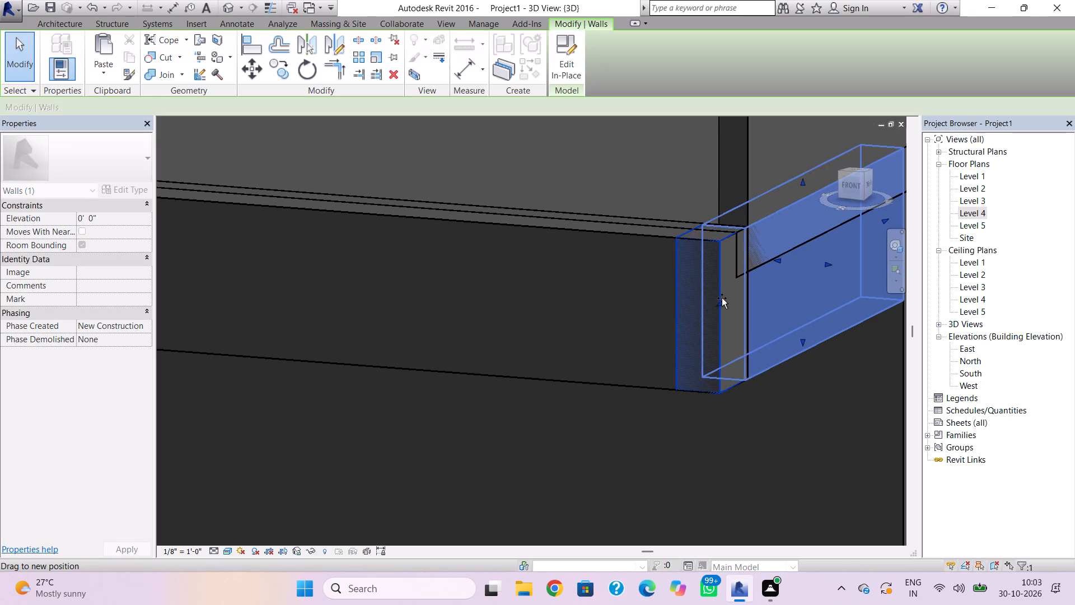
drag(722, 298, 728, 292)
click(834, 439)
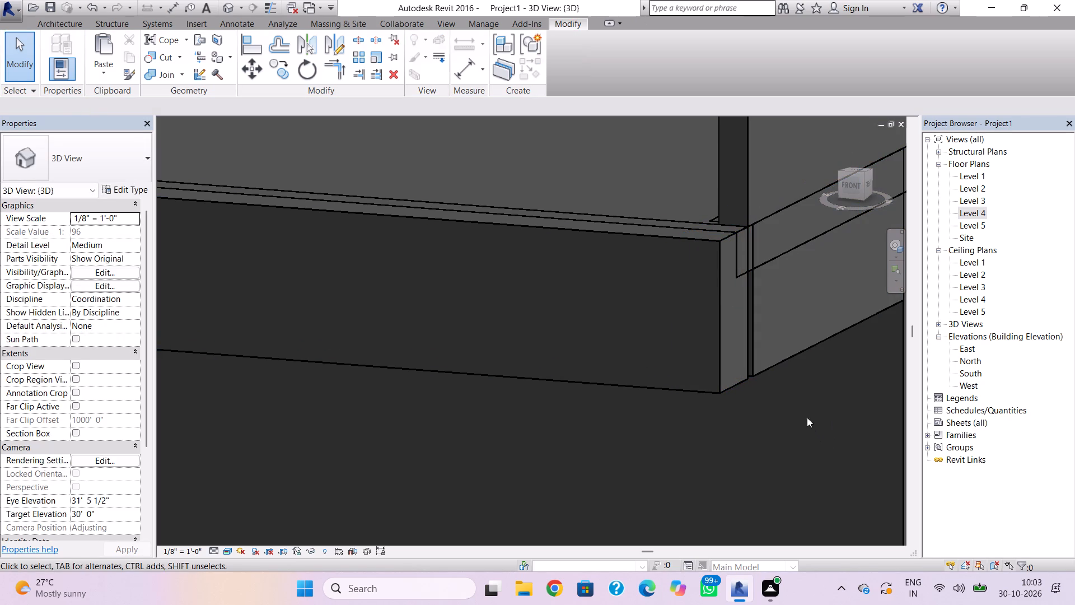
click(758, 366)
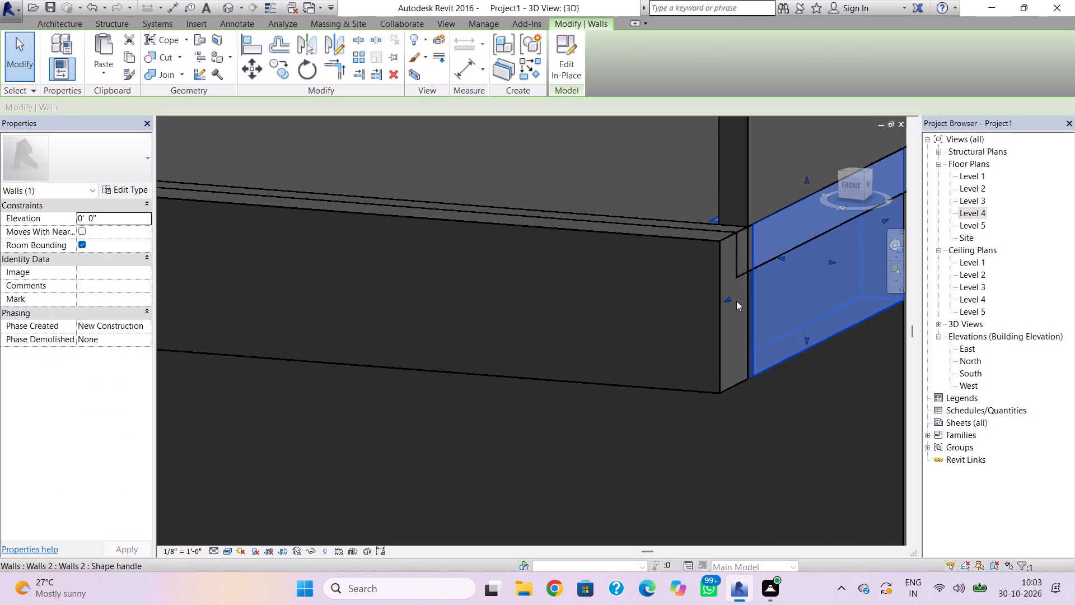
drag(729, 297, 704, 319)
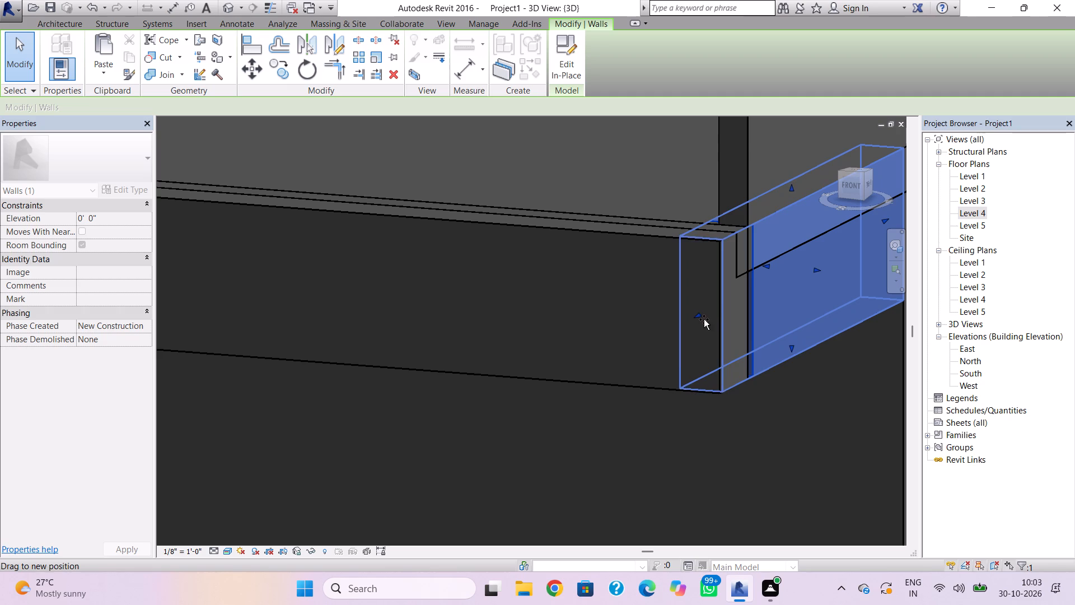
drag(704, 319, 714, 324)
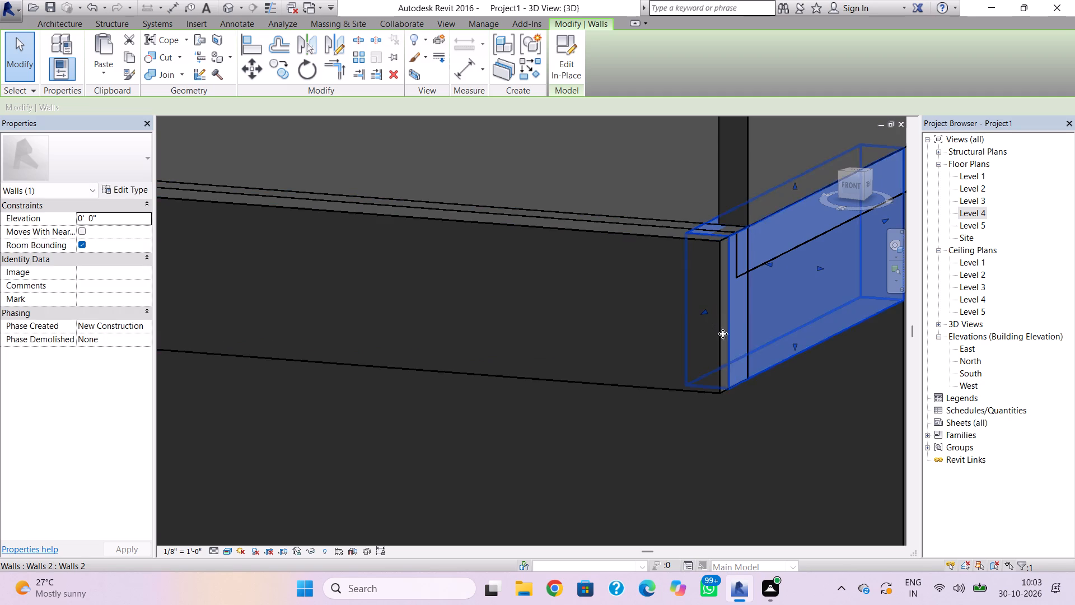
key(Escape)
Shorten the front frame's end so it stops at the inner face of the side extrusion.
click(639, 234)
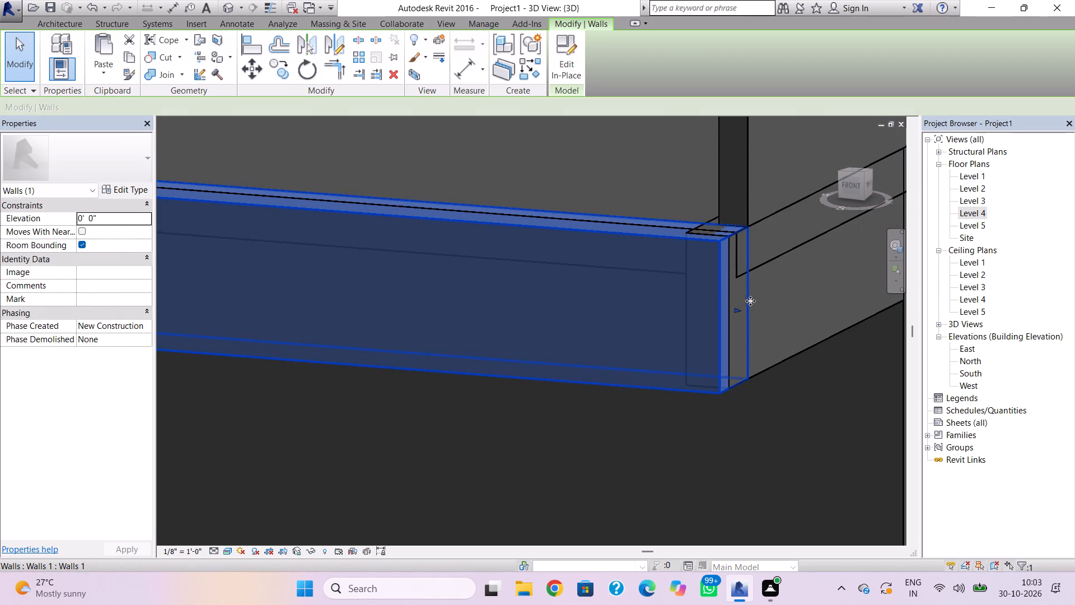
drag(741, 311, 702, 306)
scroll(702, 308, up, 5)
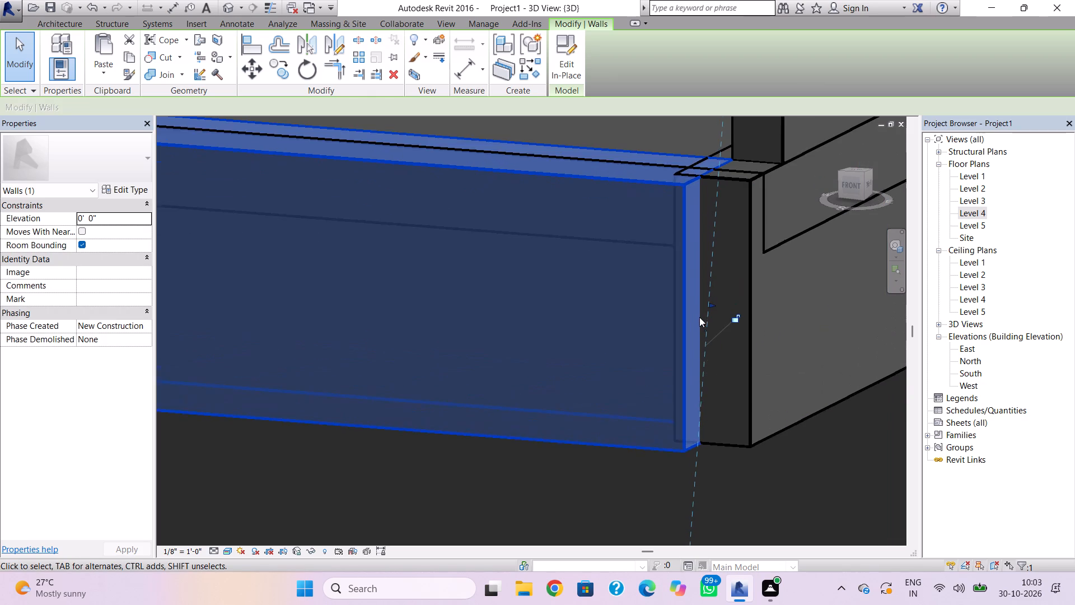
scroll(699, 320, up, 3)
scroll(705, 367, down, 1)
middle_drag(704, 369, 700, 410)
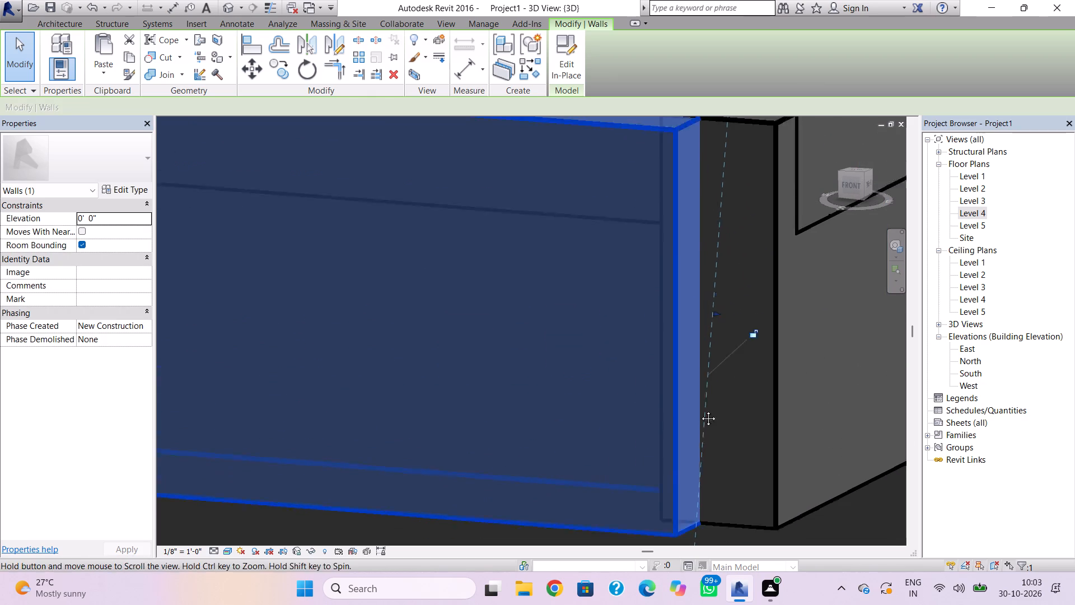
middle_drag(700, 410, 677, 573)
scroll(692, 443, down, 1)
middle_drag(692, 443, 687, 367)
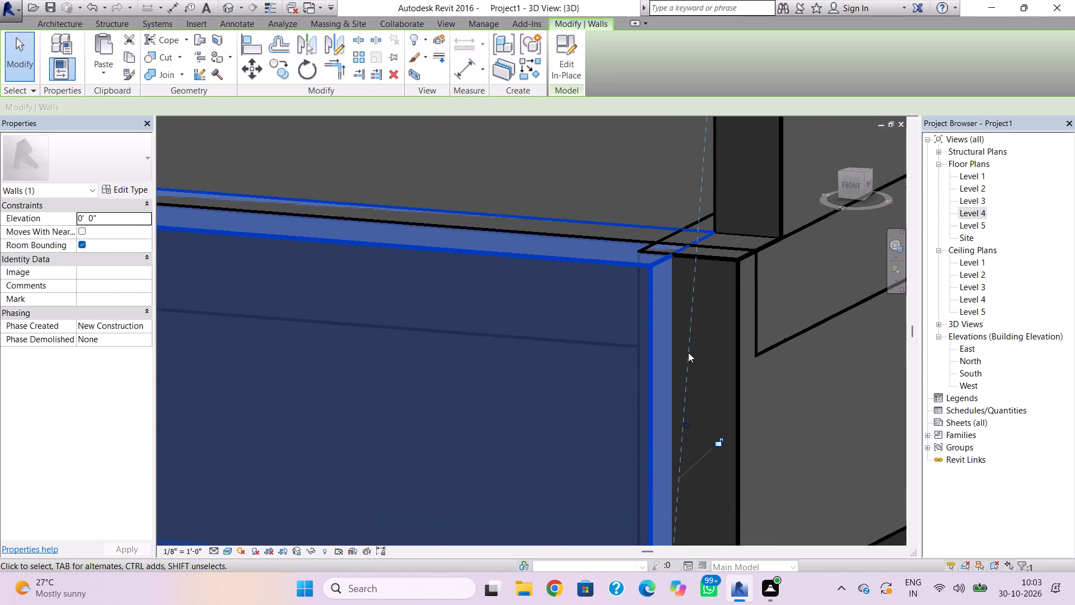
drag(691, 424, 661, 410)
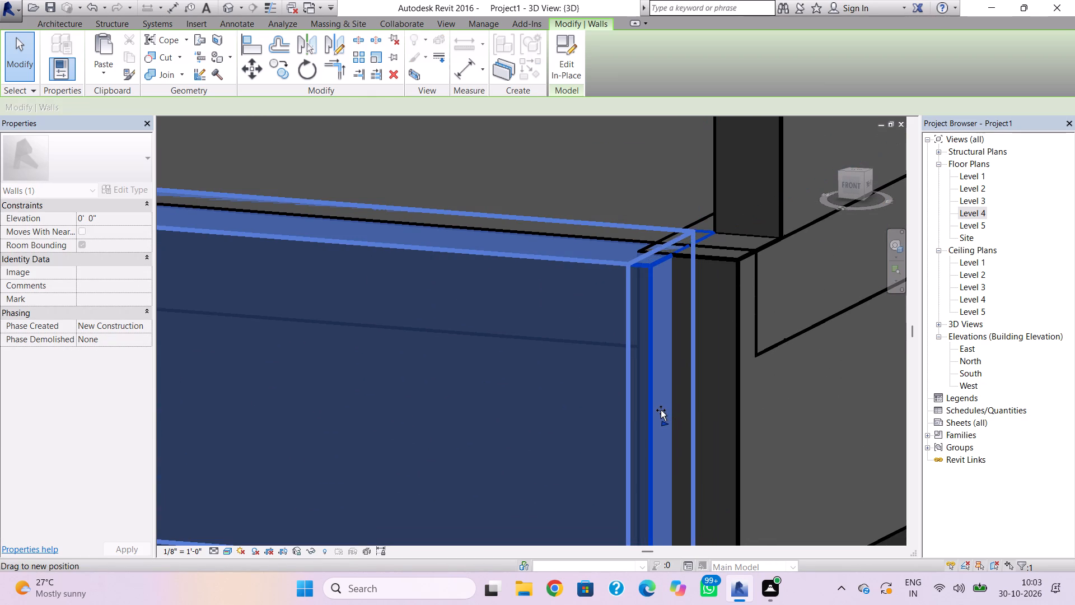
drag(661, 410, 652, 385)
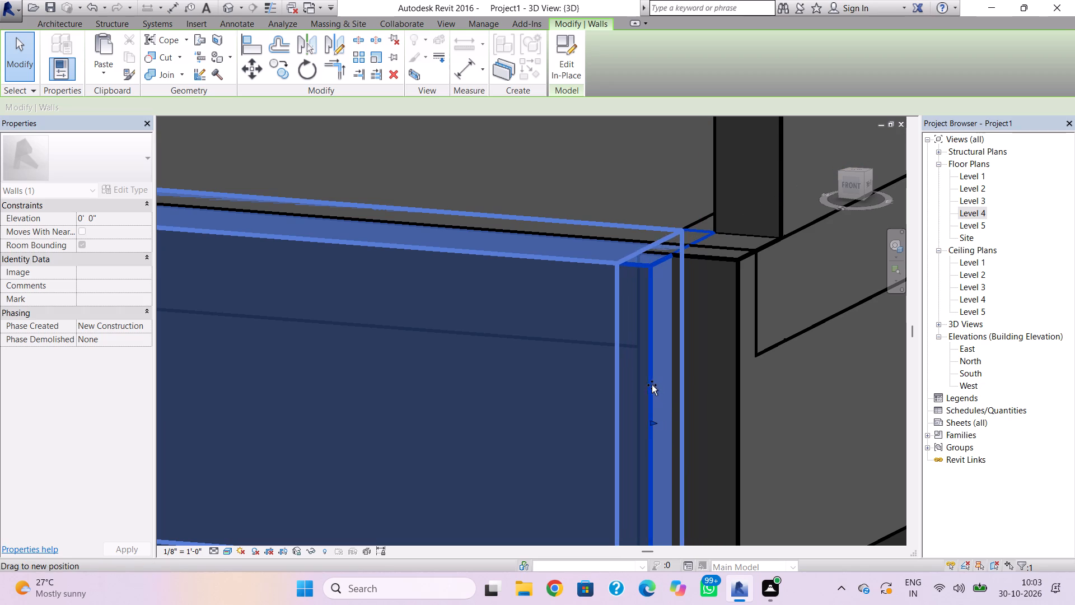
drag(652, 385, 651, 385)
click(732, 405)
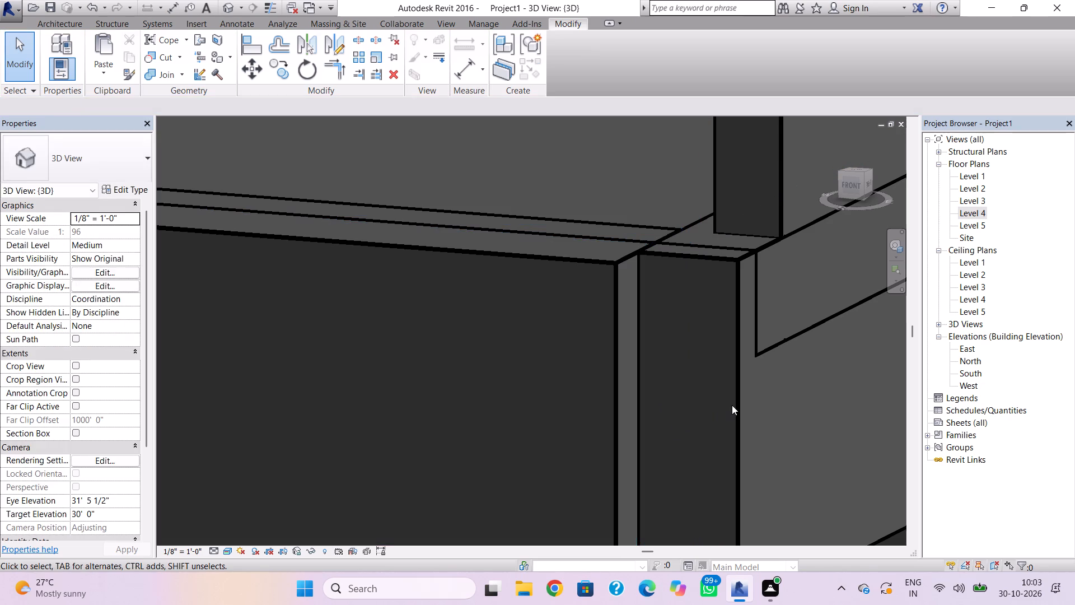
Extend the side extrusion's front face until it is flush with the front face of the frame.
click(736, 405)
scroll(686, 455, down, 1)
middle_drag(688, 455, 684, 358)
scroll(683, 384, up, 1)
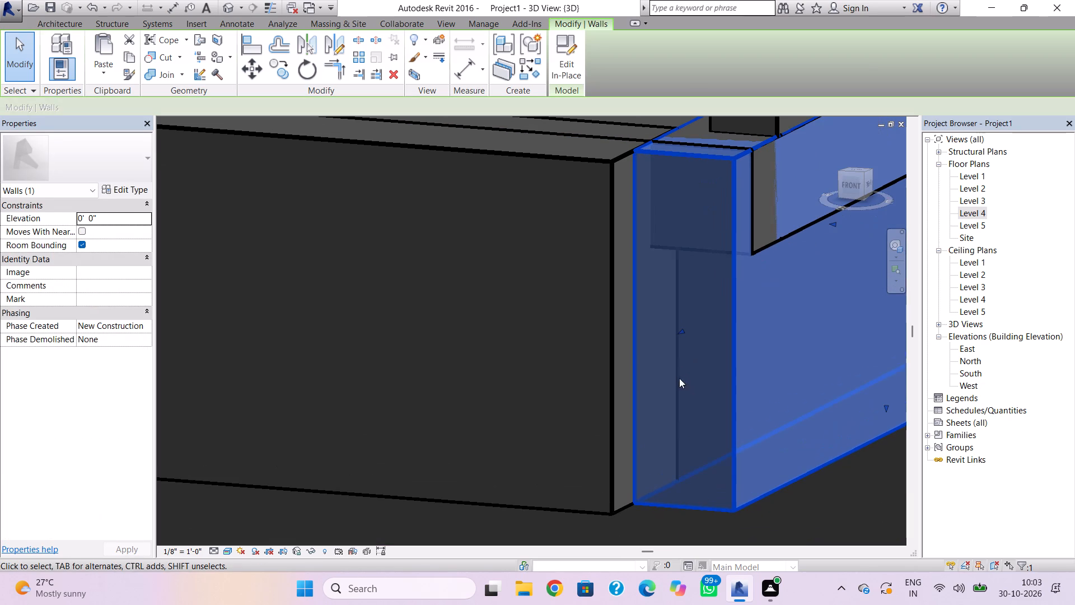
drag(680, 330, 664, 343)
click(797, 485)
scroll(798, 491, down, 4)
key(Escape)
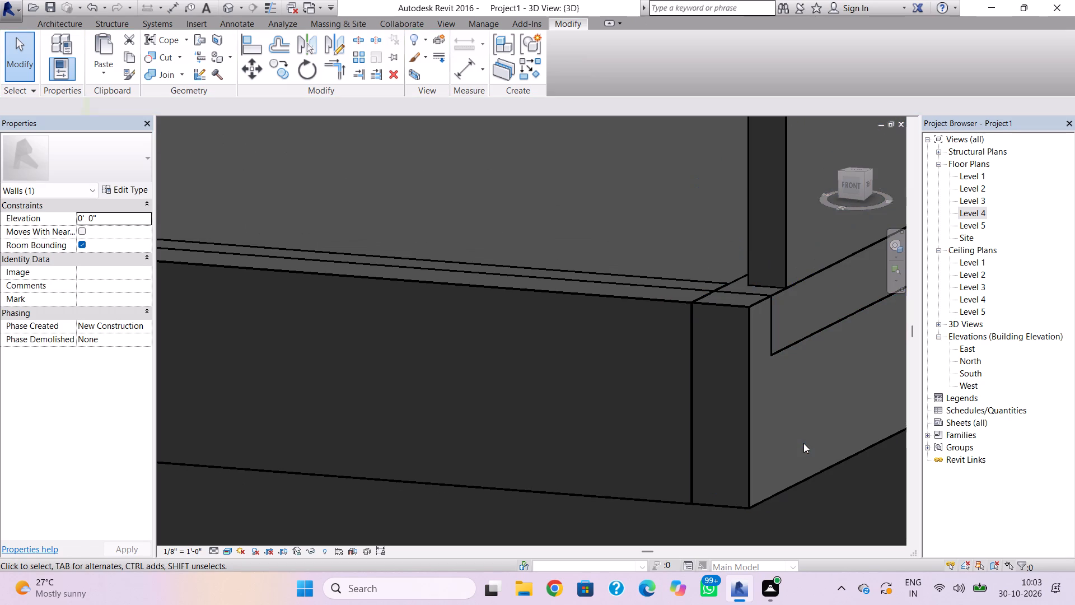
Dismiss the pop-up window covering the 3D view.
scroll(730, 421, down, 2)
middle_drag(725, 424, 477, 466)
scroll(562, 452, down, 3)
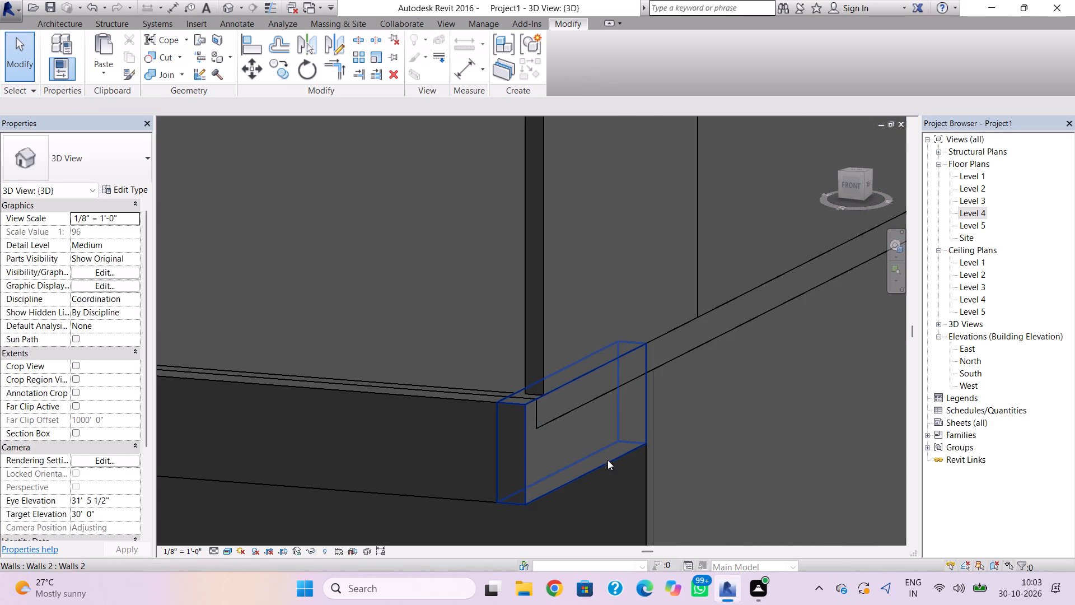
shift+right_drag(438, 464, 473, 432)
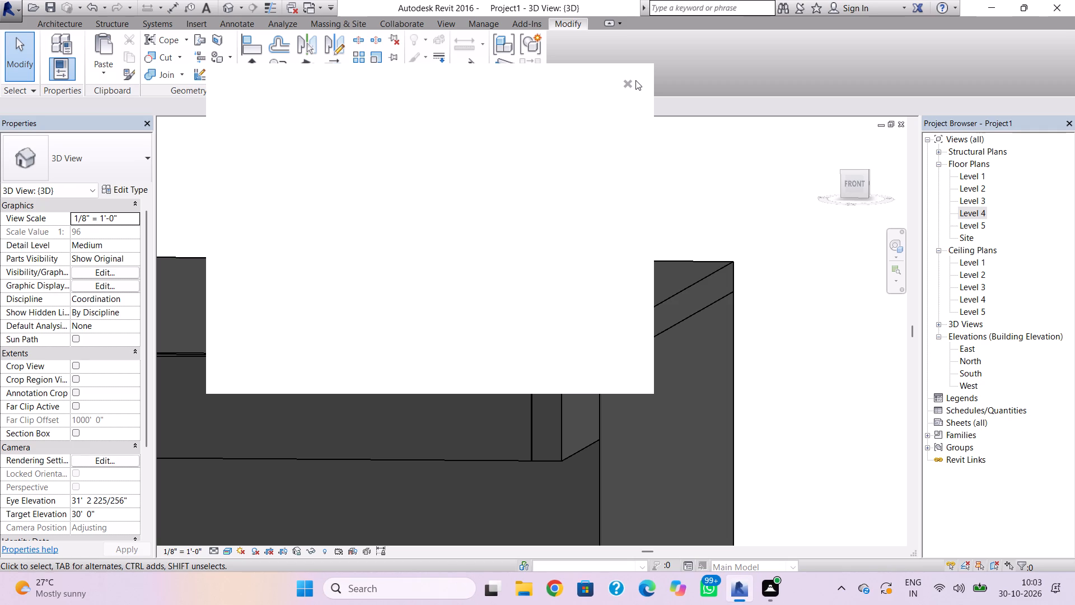
click(627, 90)
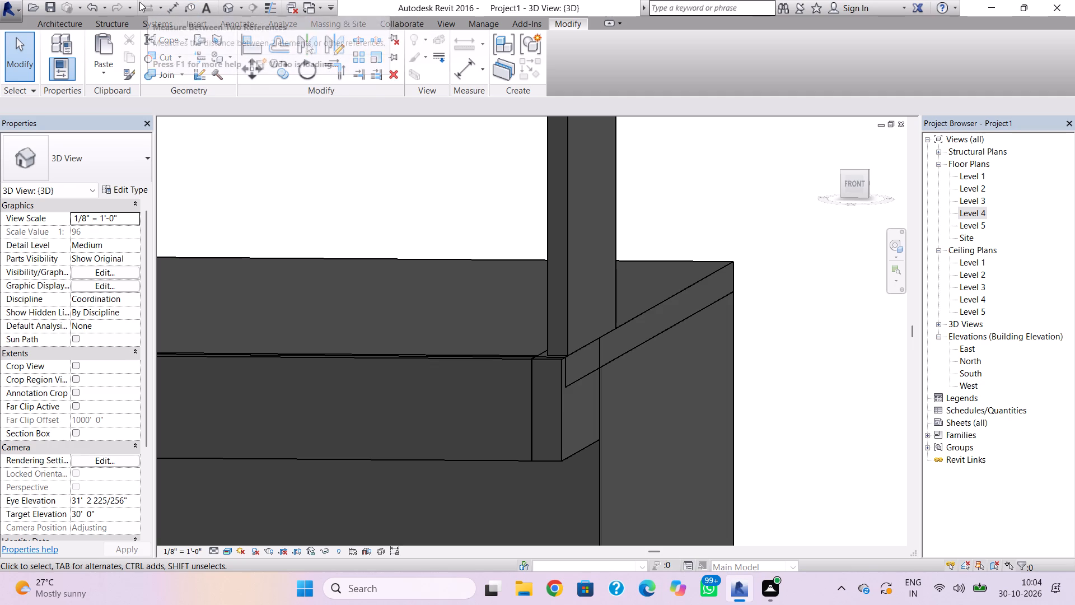
Open the Level 3 roof's footprint for editing in the Level 3 floor plan, at the corner beside the side extrusion.
shift+right_drag(788, 304, 725, 304)
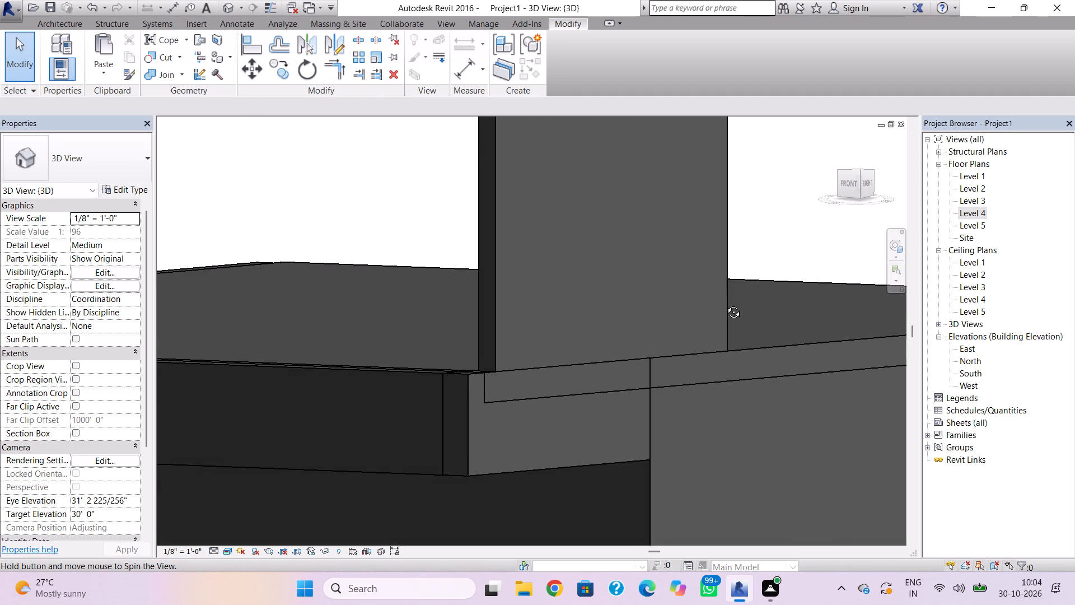
shift+right_drag(725, 304, 732, 322)
click(489, 422)
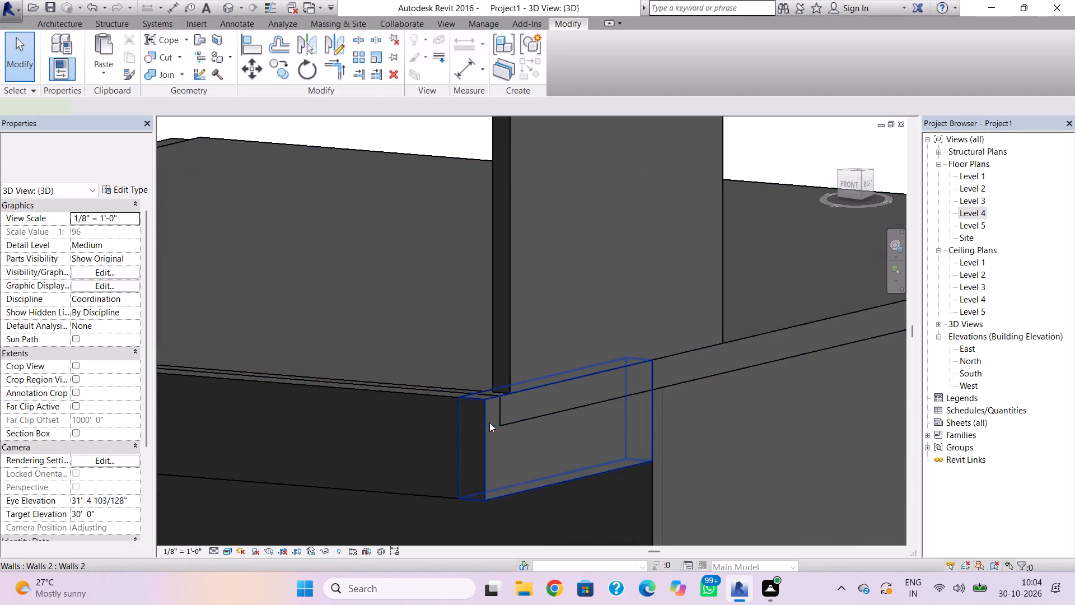
click(571, 424)
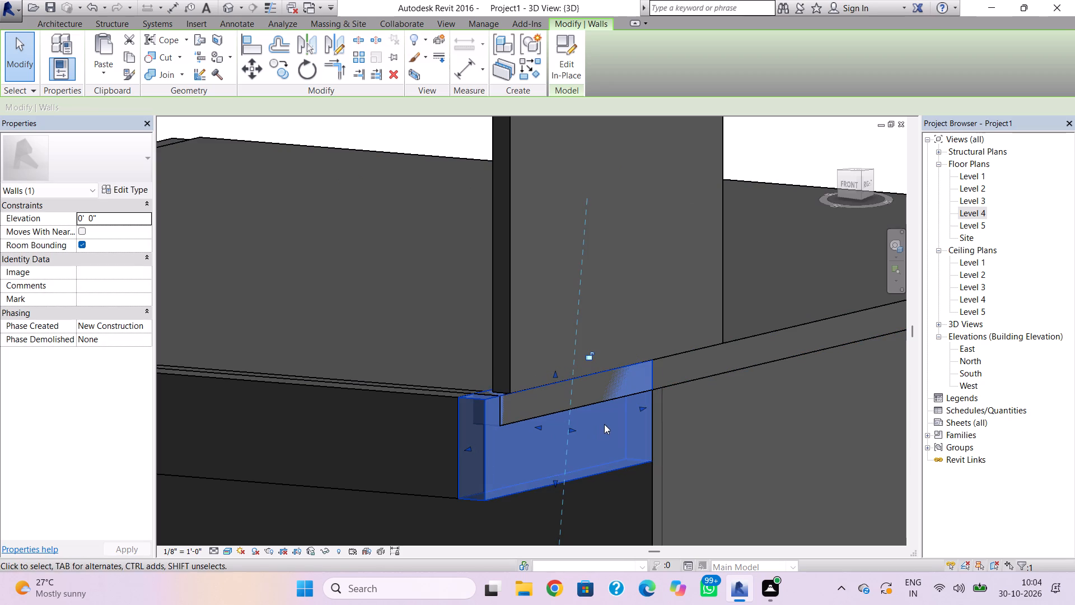
click(692, 379)
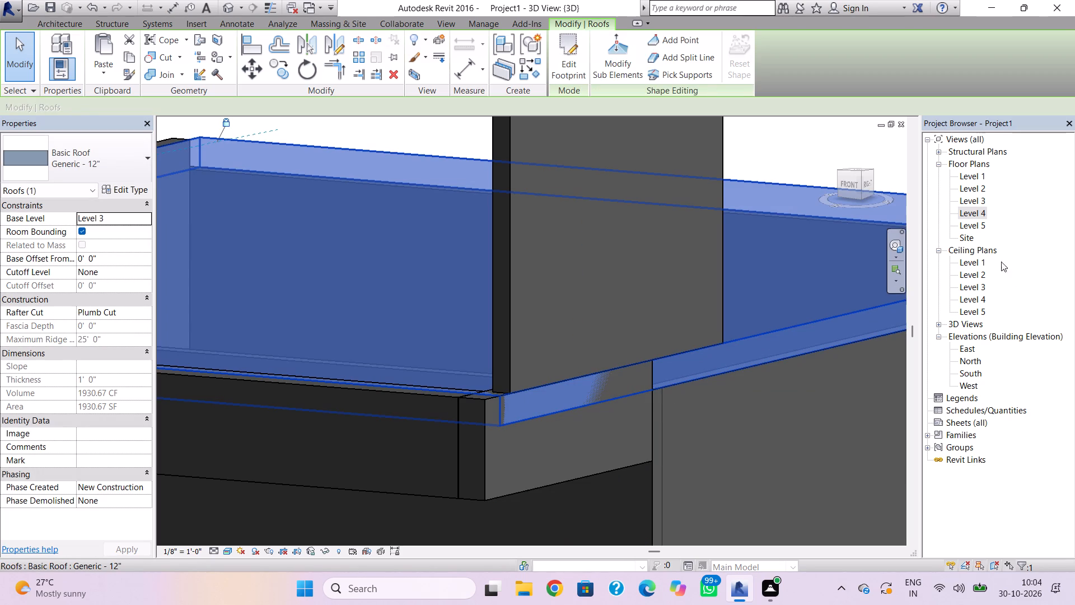
double_click(981, 201)
scroll(797, 362, down, 3)
middle_drag(794, 364, 697, 366)
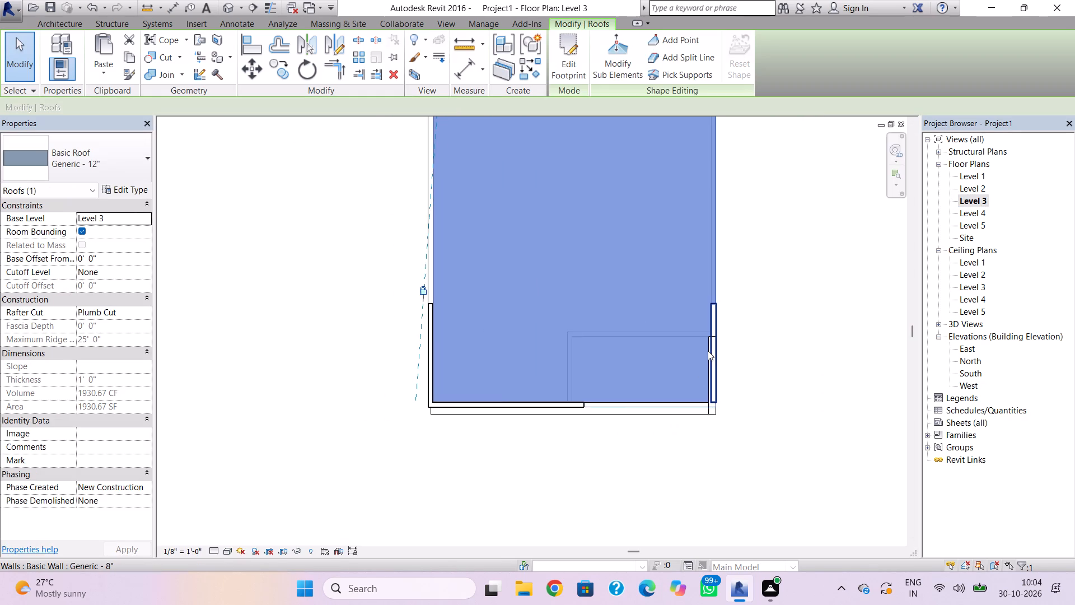
scroll(708, 351, up, 4)
double_click(717, 245)
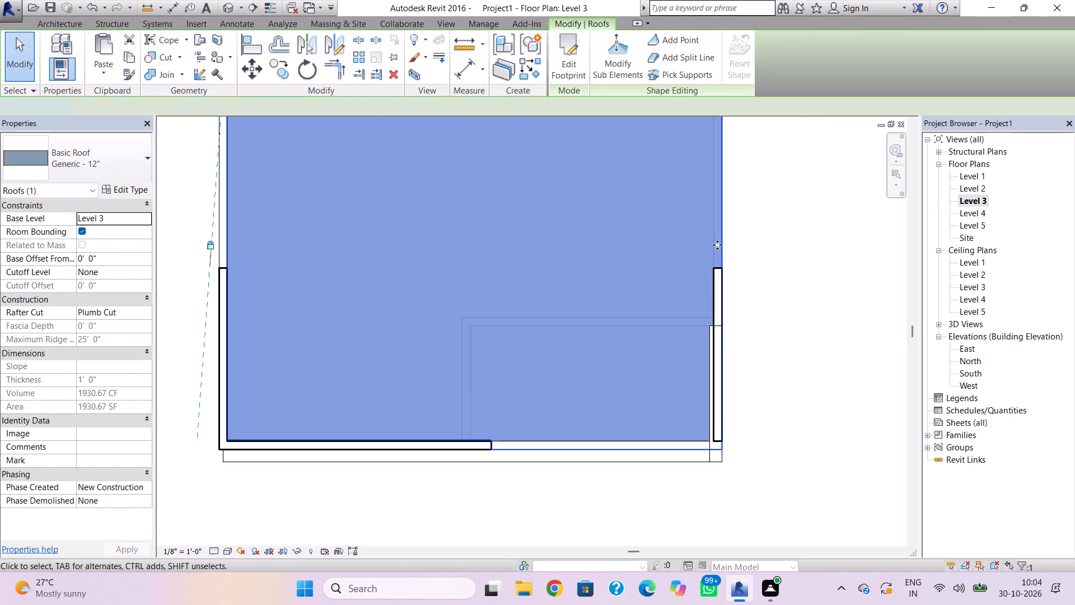
scroll(724, 281, up, 3)
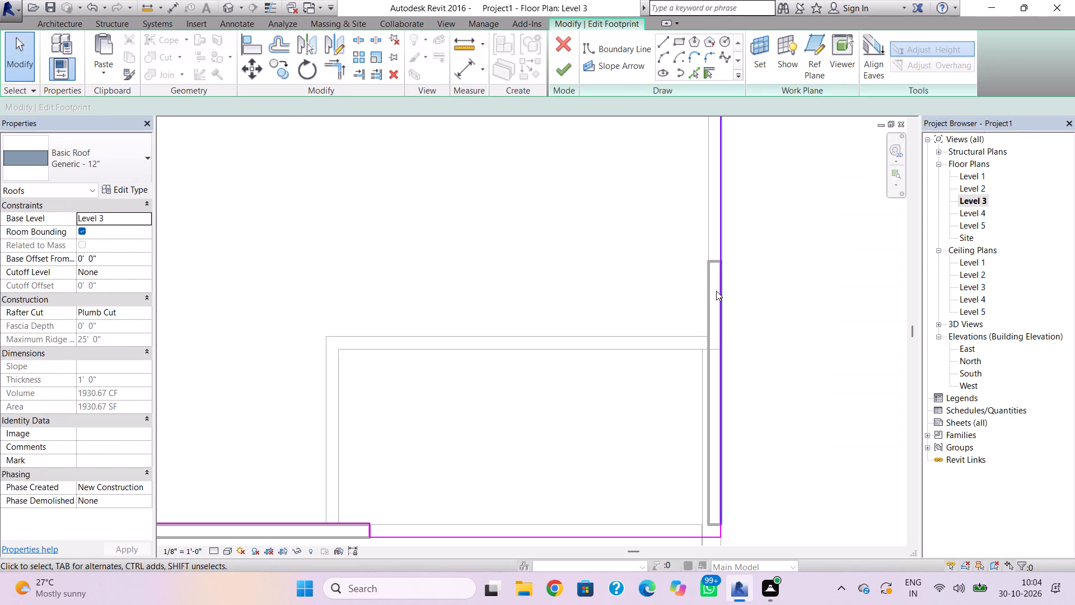
Shorten the roof's east boundary line so it stops at the rear end of the 8" side wall.
click(717, 291)
drag(720, 525, 718, 273)
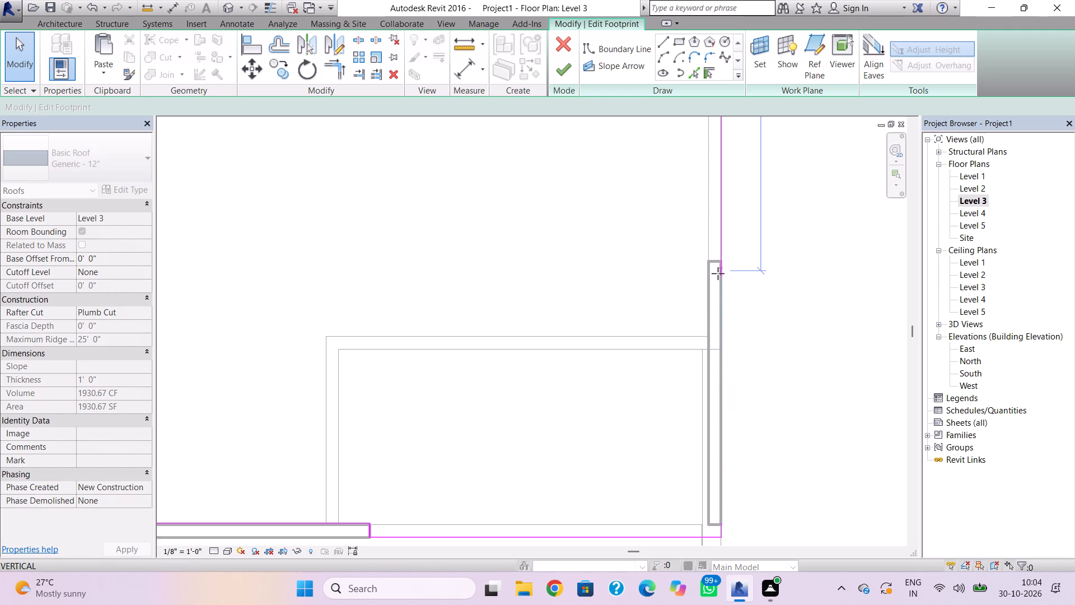
drag(718, 273, 719, 264)
drag(605, 178, 608, 173)
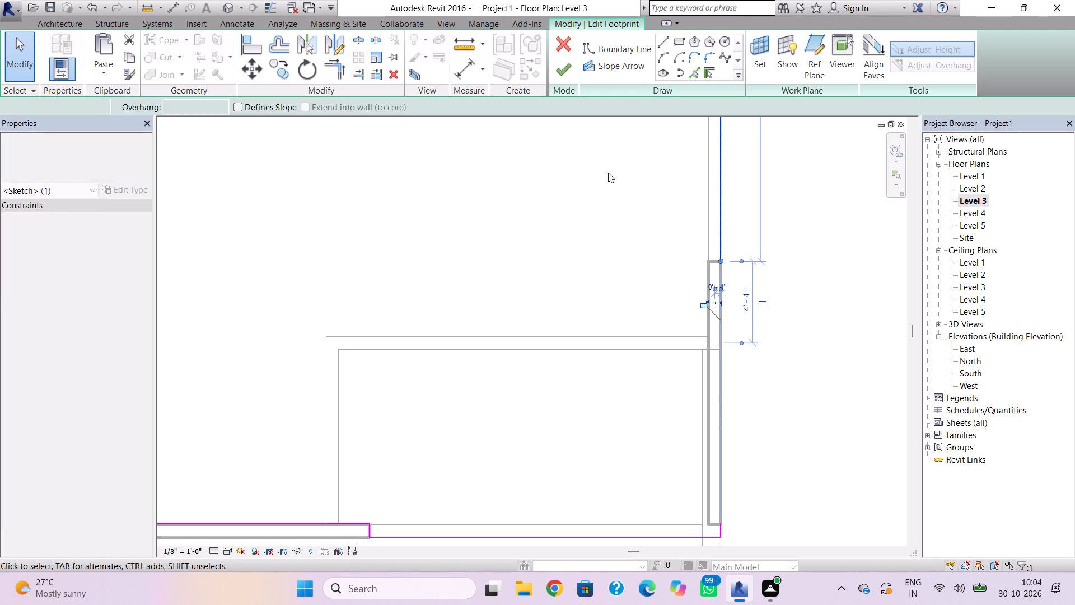
drag(608, 173, 609, 171)
Draw boundary lines along the side wall's rear end, inner face and front end, forming a notch about 14' 1" long and 10" deep.
click(666, 40)
scroll(705, 291, up, 3)
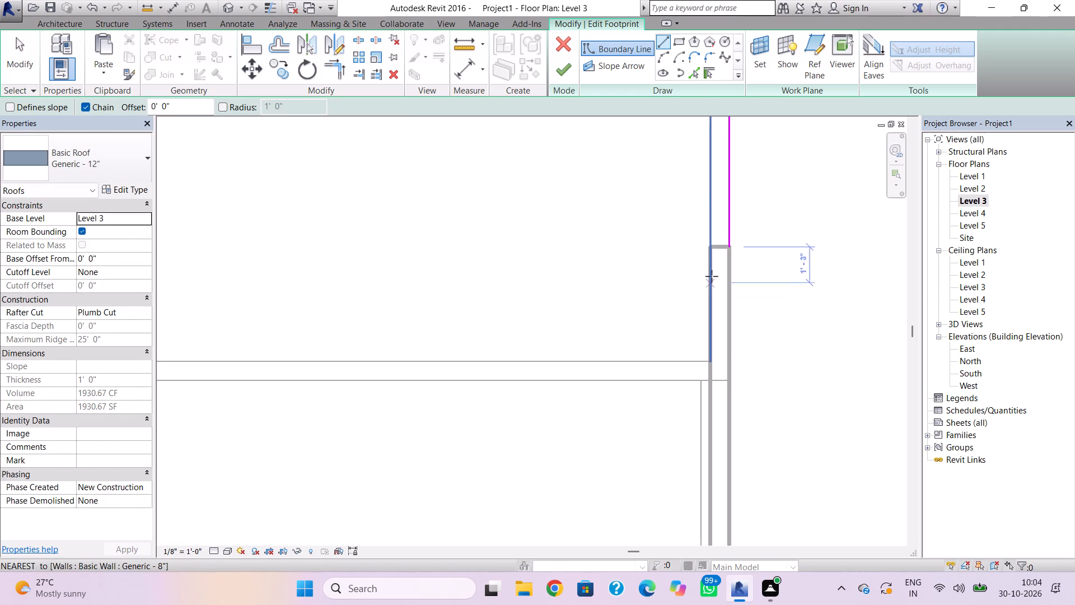
scroll(723, 271, up, 2)
click(731, 238)
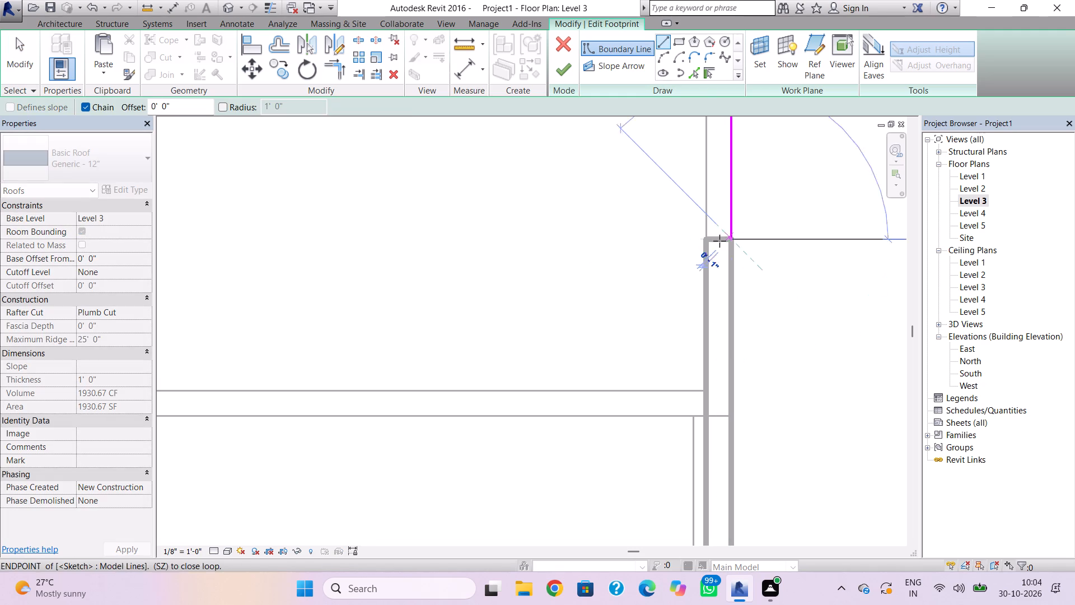
click(699, 243)
scroll(693, 473, down, 1)
middle_drag(693, 466, 667, 303)
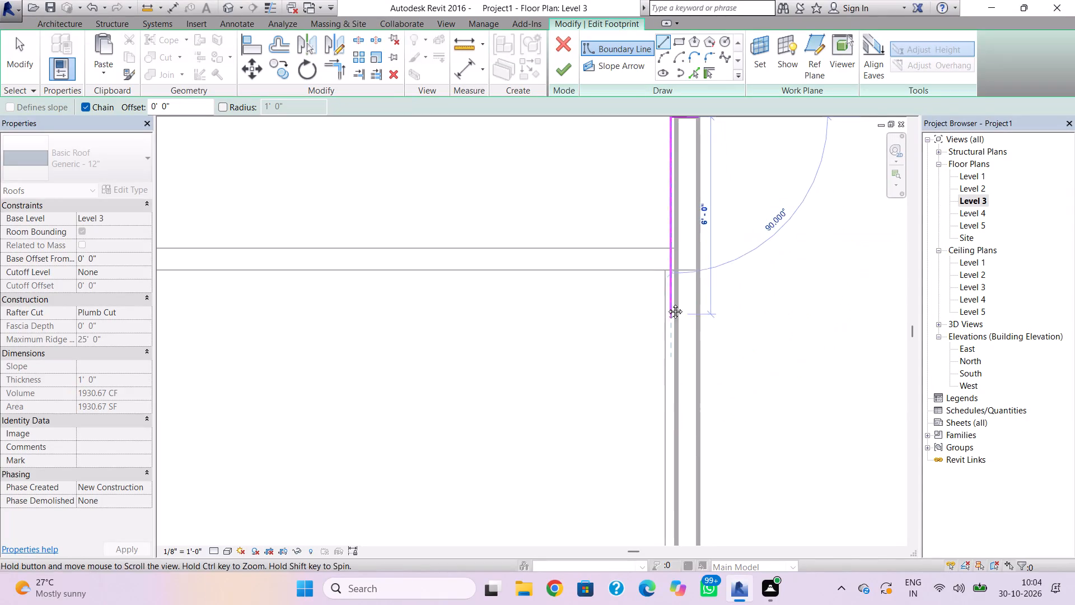
middle_drag(667, 303, 667, 301)
scroll(662, 460, down, 1)
middle_drag(661, 455, 674, 321)
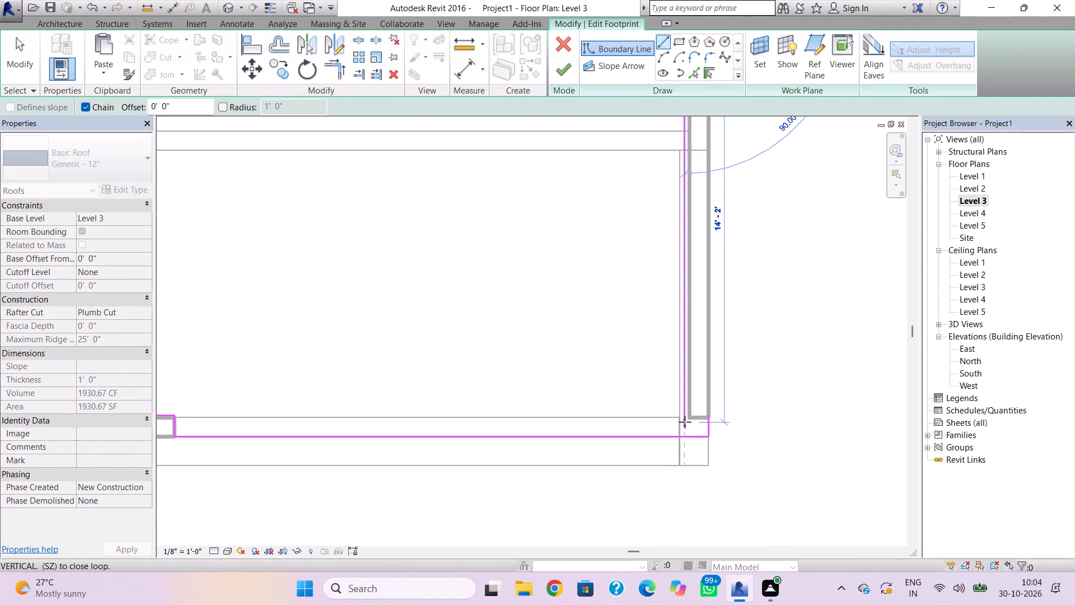
scroll(686, 414, up, 7)
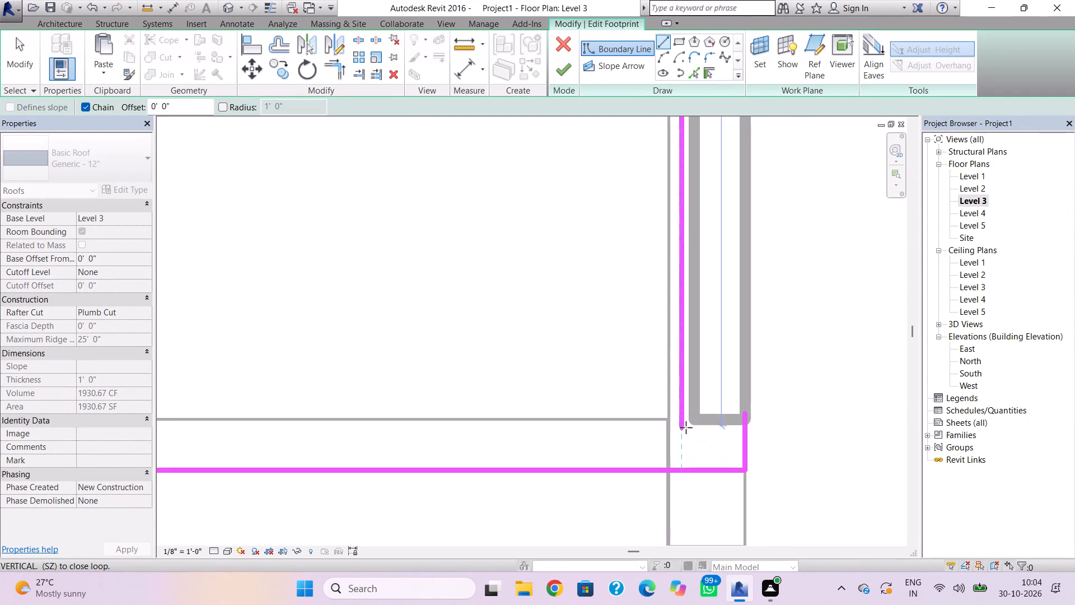
click(686, 427)
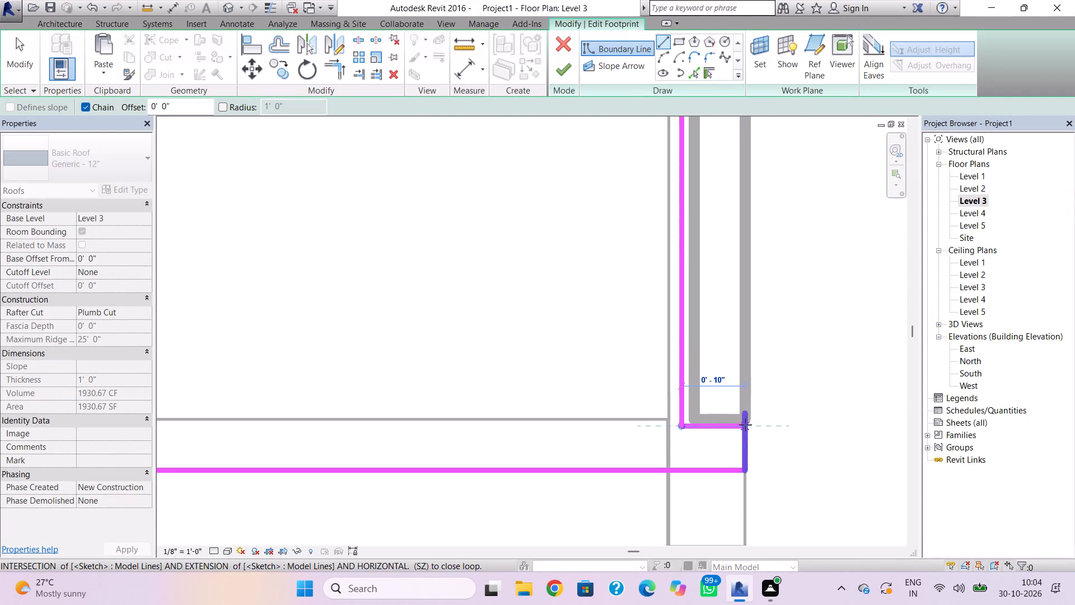
click(745, 425)
key(Escape)
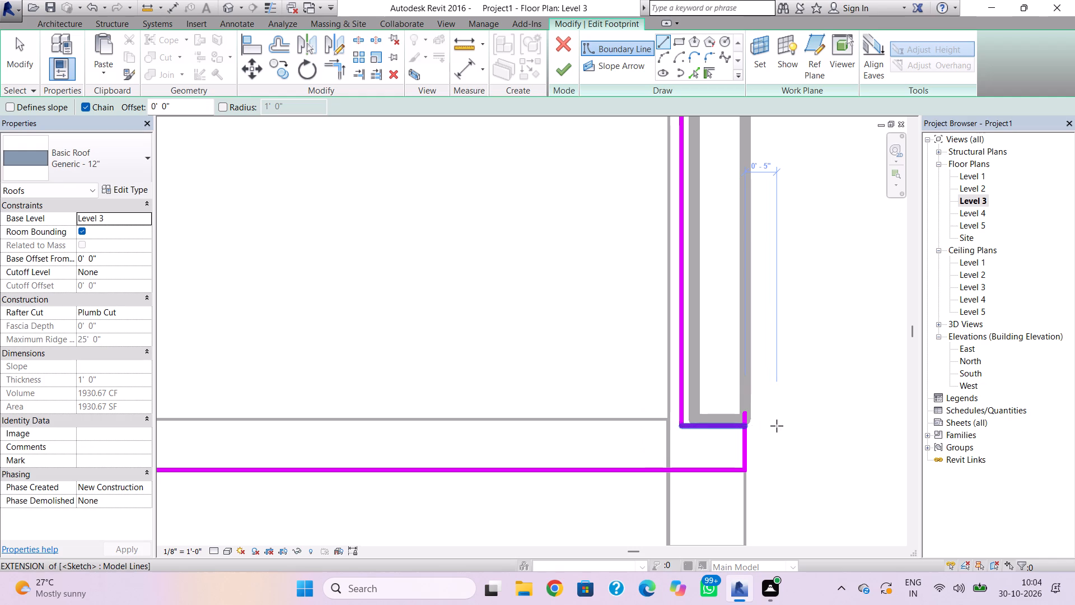
key(Escape)
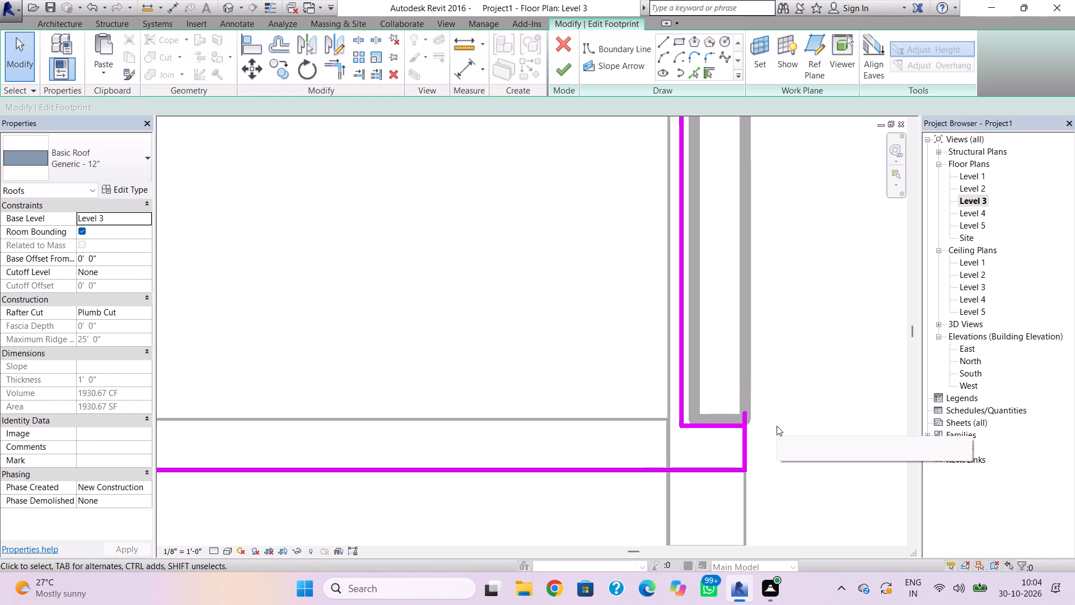
Shorten the leftover boundary line at the front corner so it ends on the notch's front line.
click(740, 412)
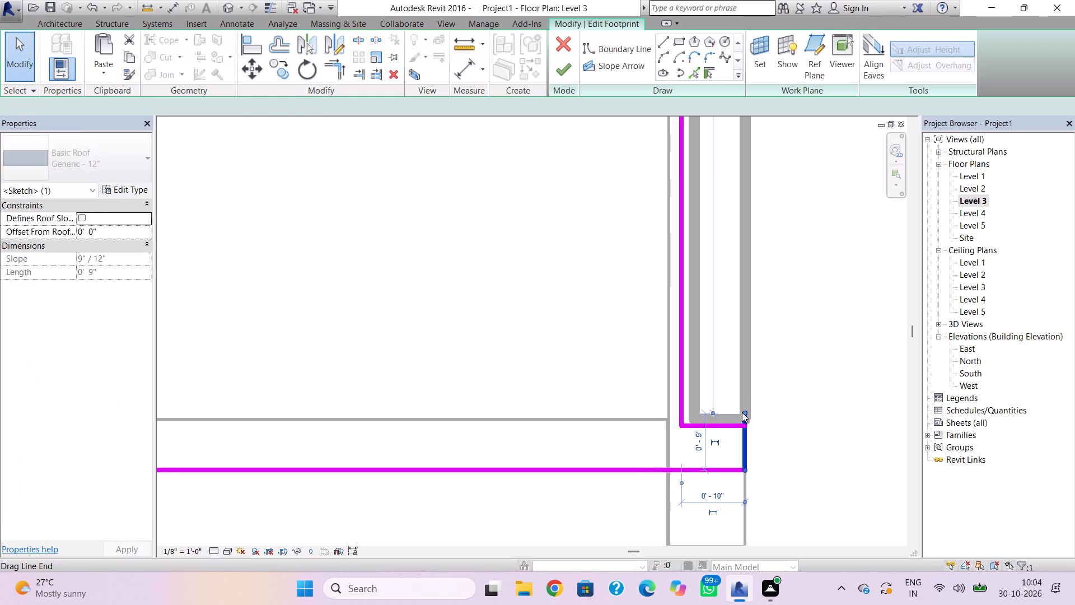
drag(742, 412, 745, 422)
click(755, 412)
Nudge the notch's long boundary line one increment towards the side wall's inner face, and finish the roof footprint.
scroll(763, 412, down, 3)
middle_drag(765, 455, 761, 561)
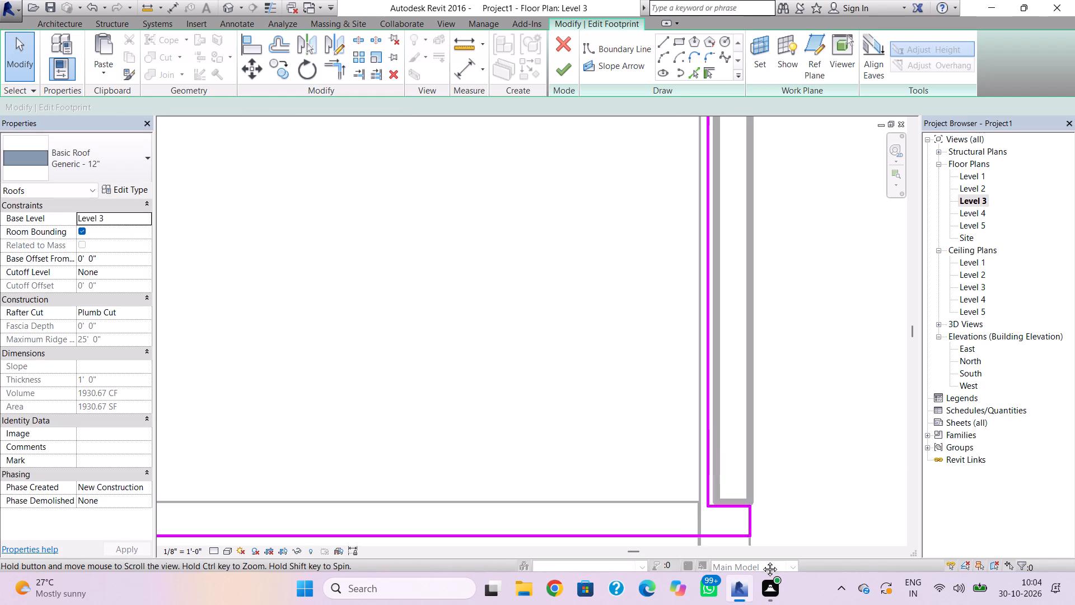
middle_drag(761, 561, 755, 599)
scroll(814, 346, down, 3)
middle_drag(795, 420, 721, 604)
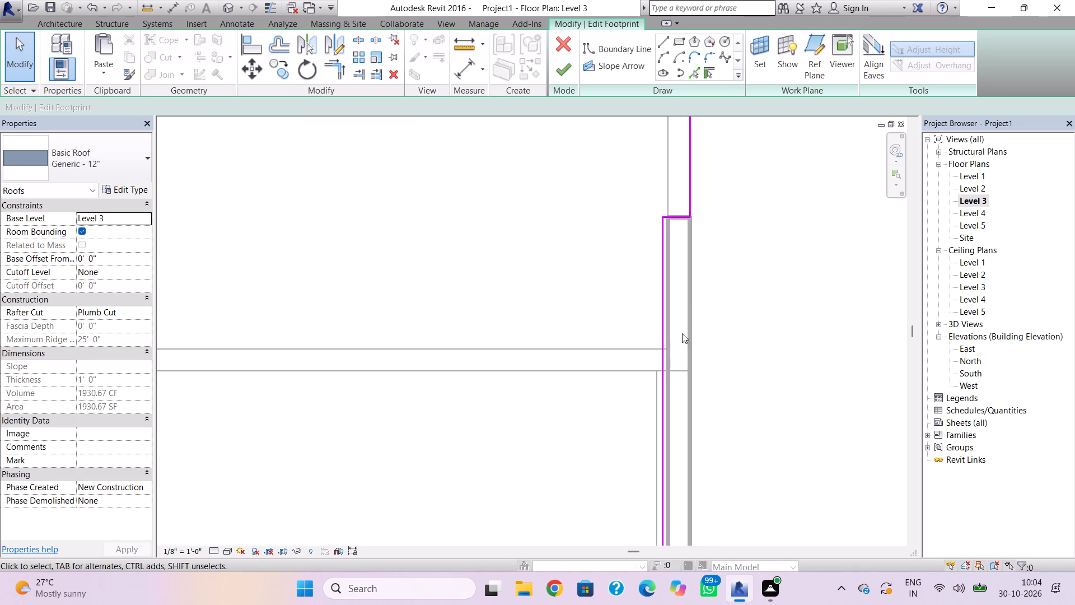
click(664, 367)
key(Right)
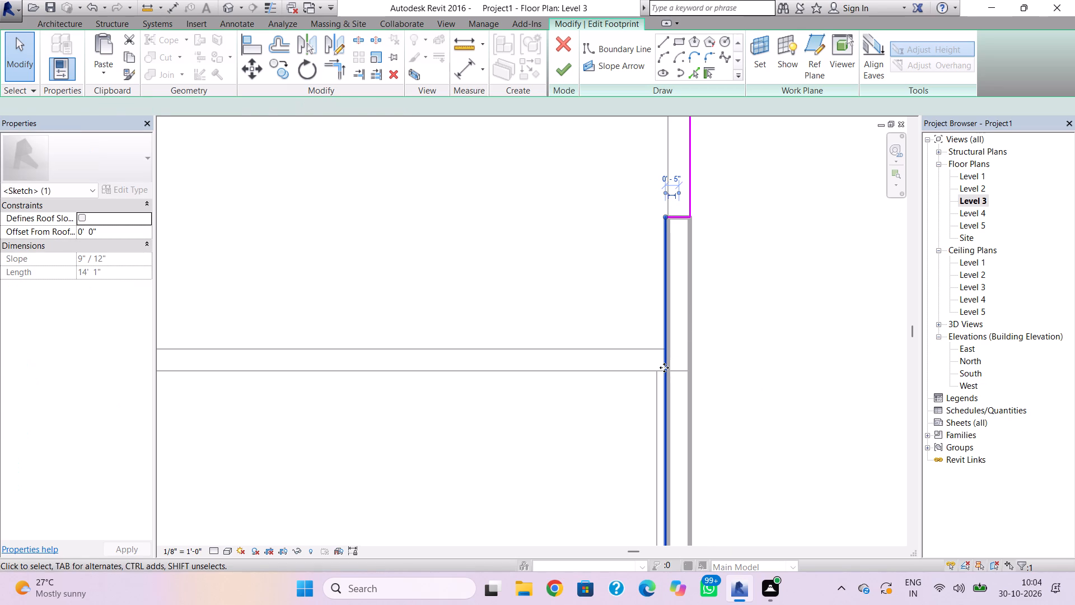
click(568, 67)
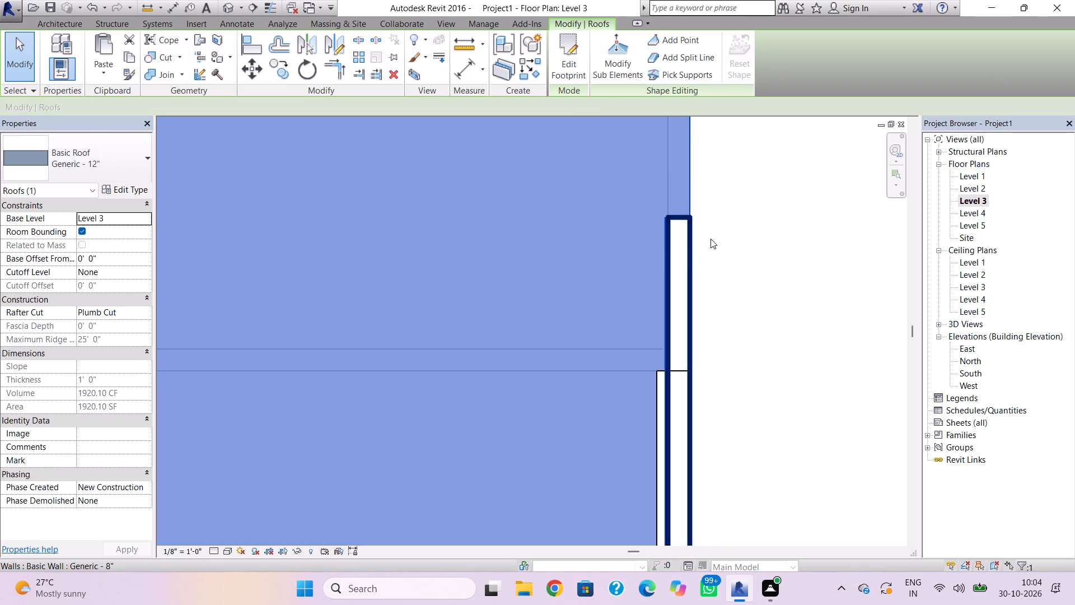
click(750, 260)
Dismiss the pop-up window covering the Level 3 floor plan.
scroll(676, 285, down, 1)
middle_drag(675, 282, 620, 169)
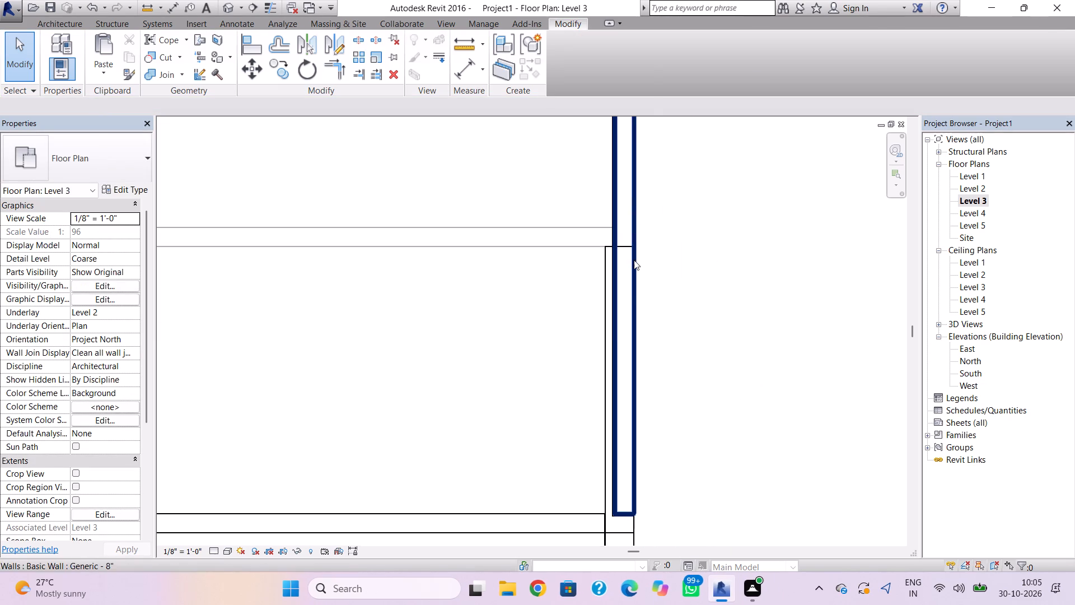
scroll(596, 432, down, 2)
middle_drag(596, 422, 592, 361)
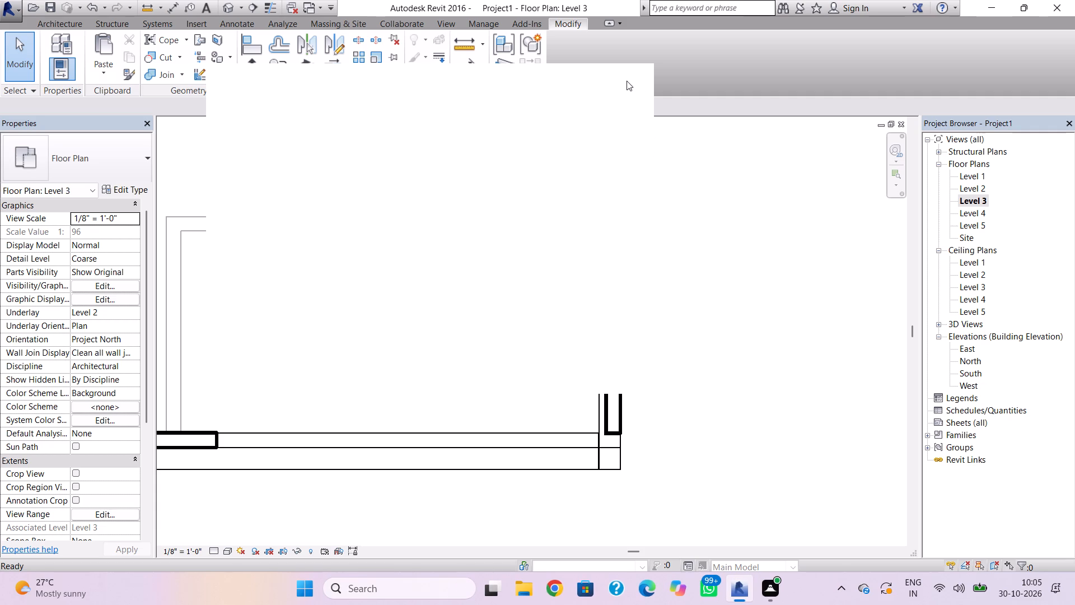
click(627, 82)
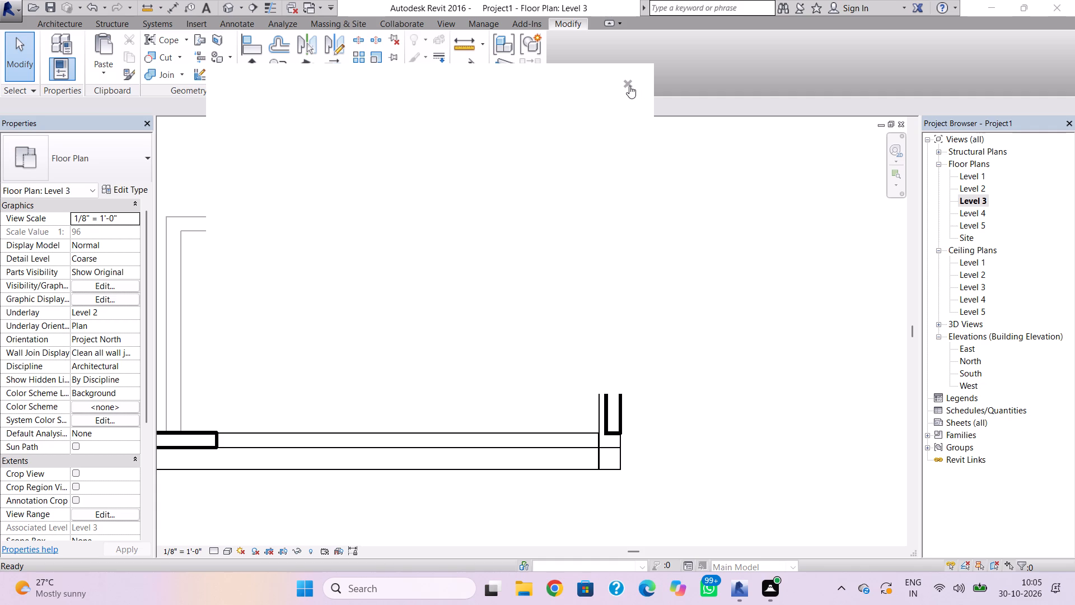
click(629, 86)
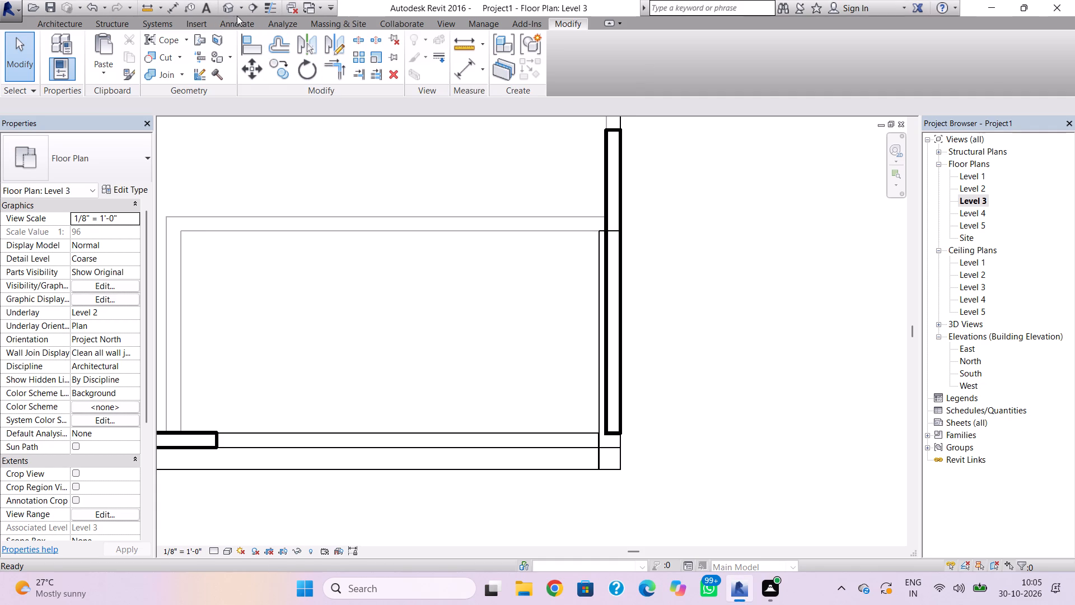
Return to the 3D view and save the project in Documents as REVIT INTERNSHIP 32.
click(233, 10)
click(567, 252)
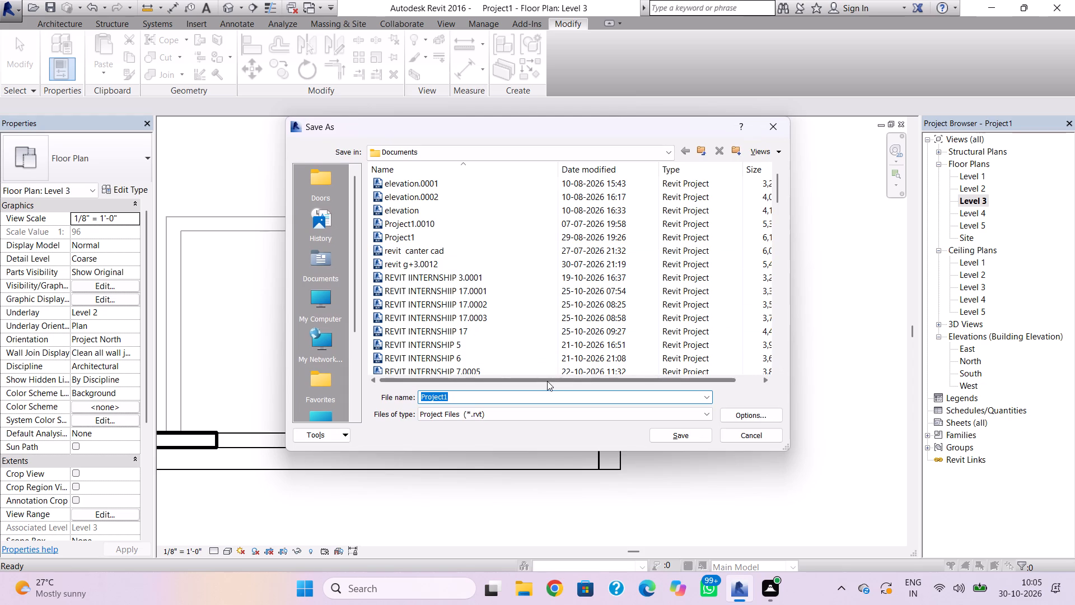
key(BackSpace)
text(REVIT)
key(space)
text(IN)
text(TER)
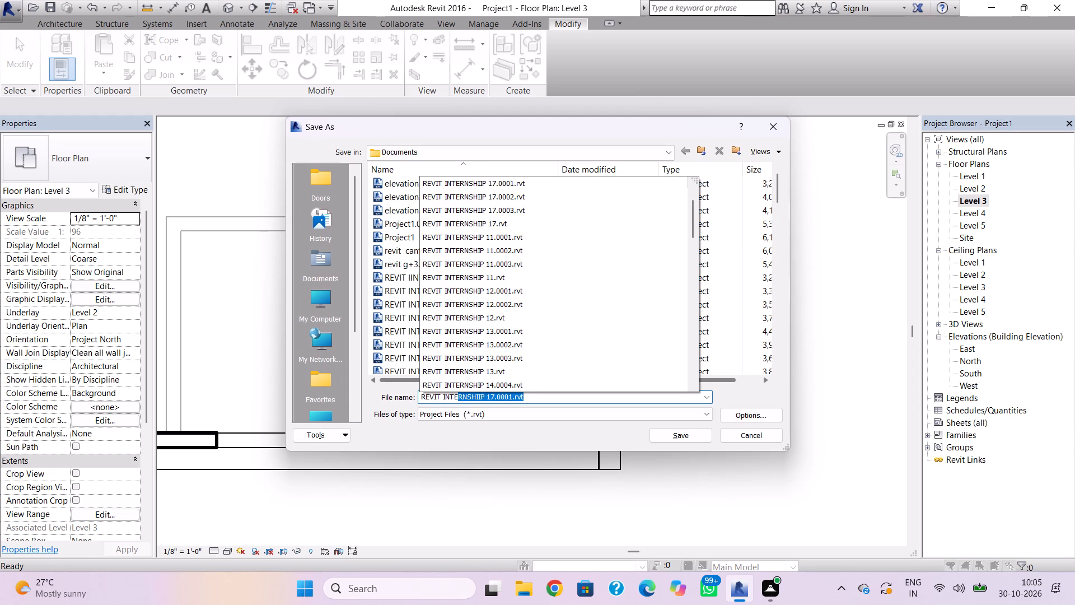
text(NS)
text(HIP)
key(space)
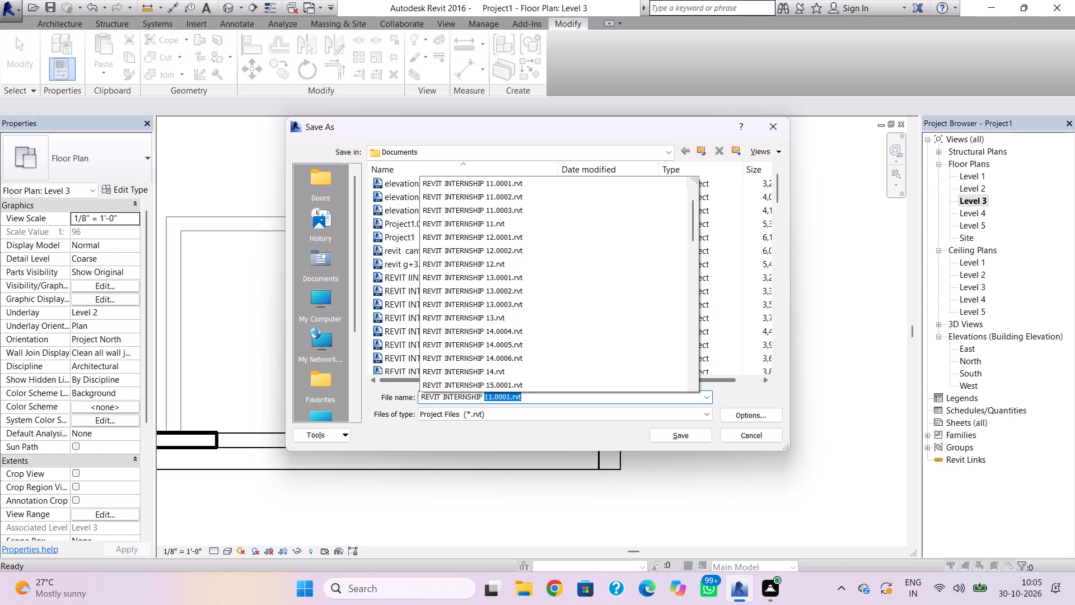
text(32)
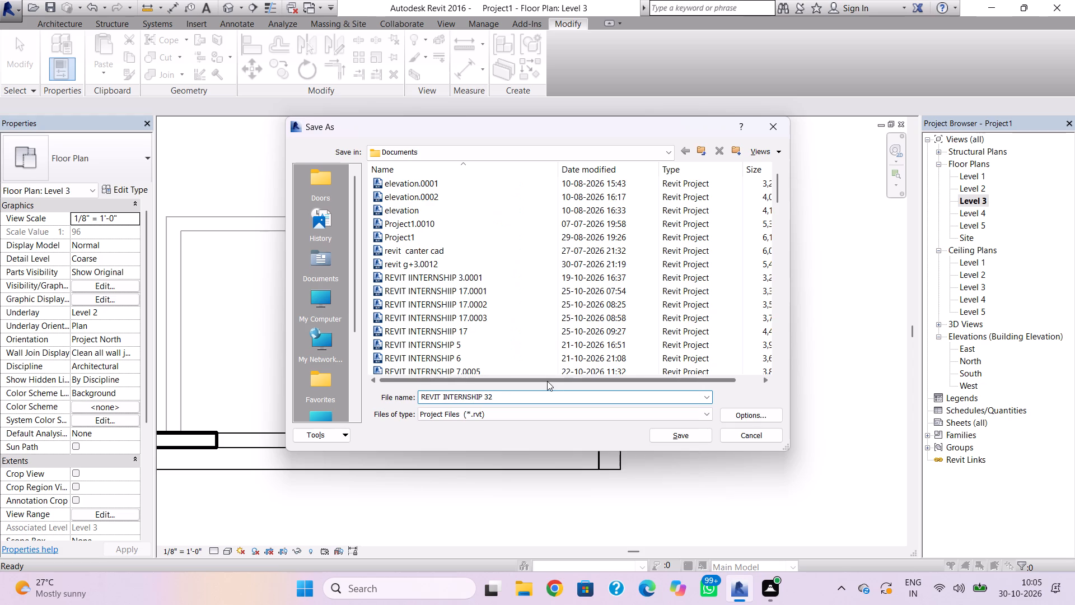
click(692, 442)
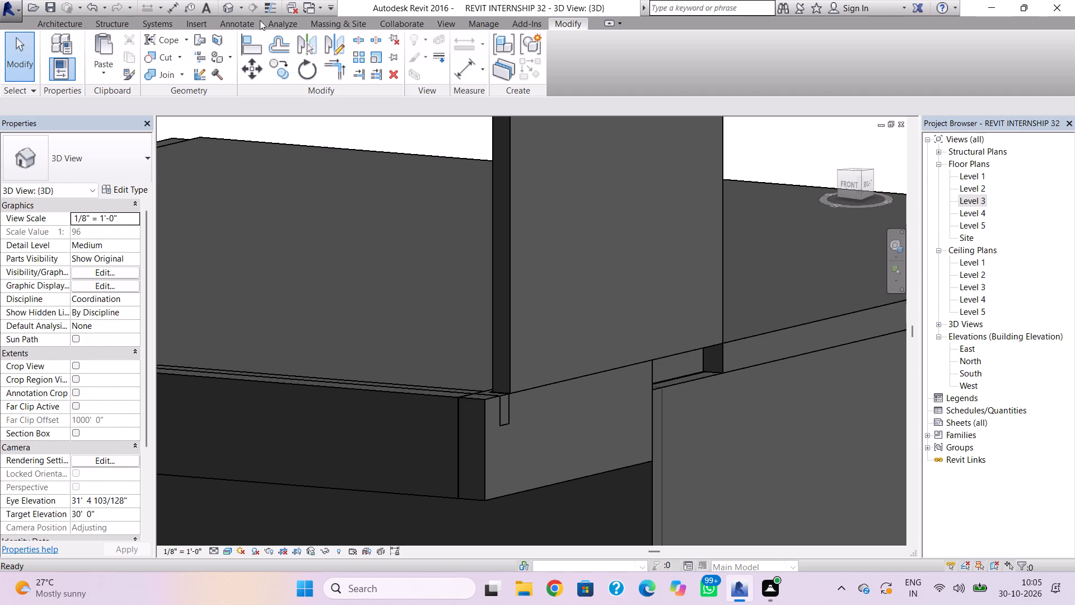
Open the Level 3 roof footprint and nudge the notch's 9-inch end line along the side wall towards the front frame's rear edge.
shift+right_drag(530, 297, 591, 328)
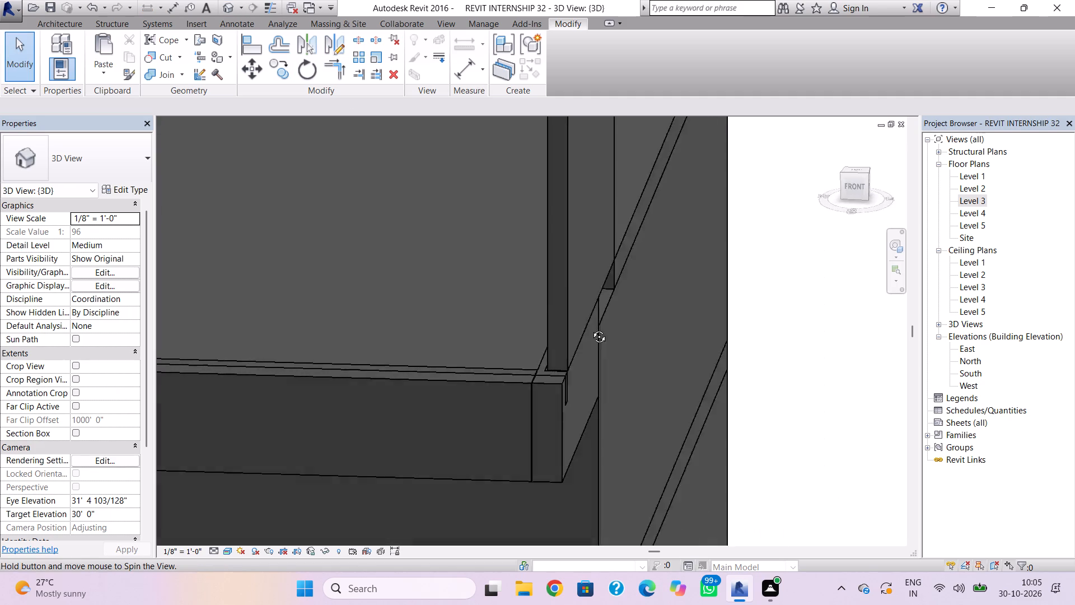
shift+right_drag(591, 328, 549, 328)
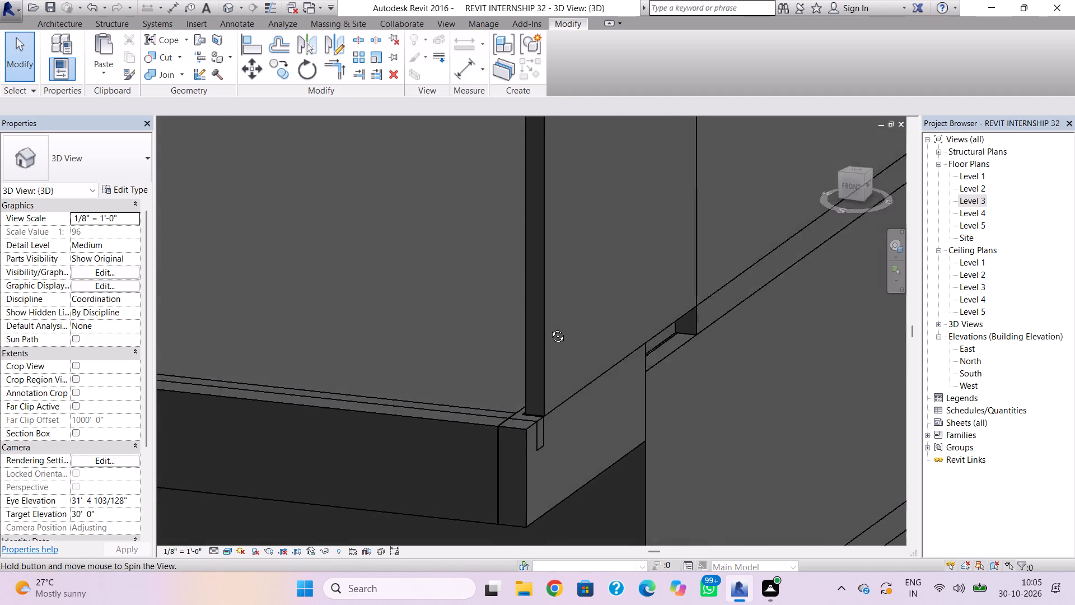
shift+right_drag(549, 328, 464, 307)
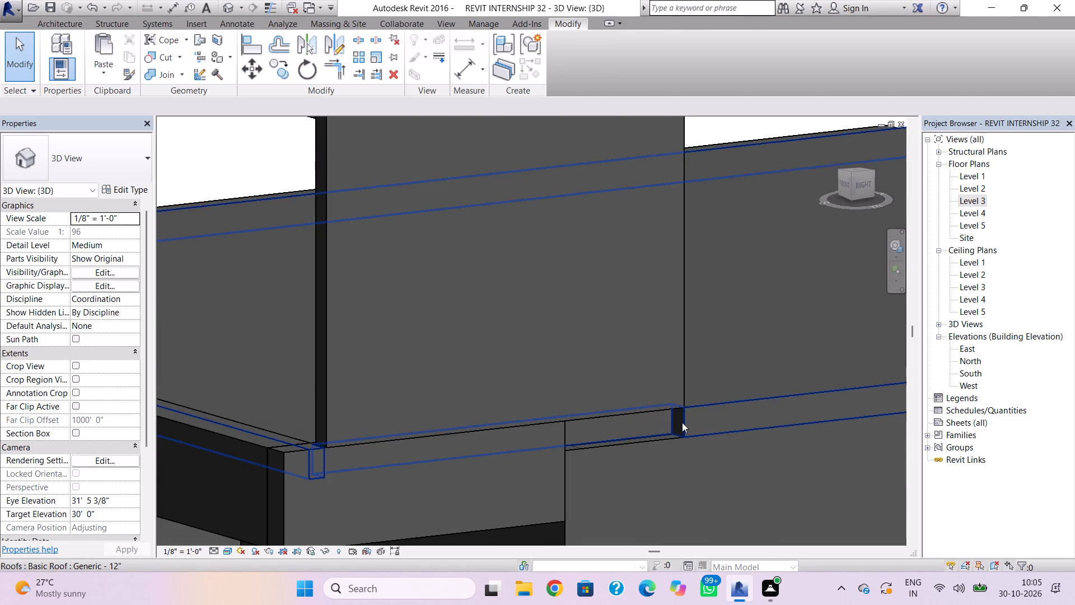
click(682, 422)
double_click(685, 429)
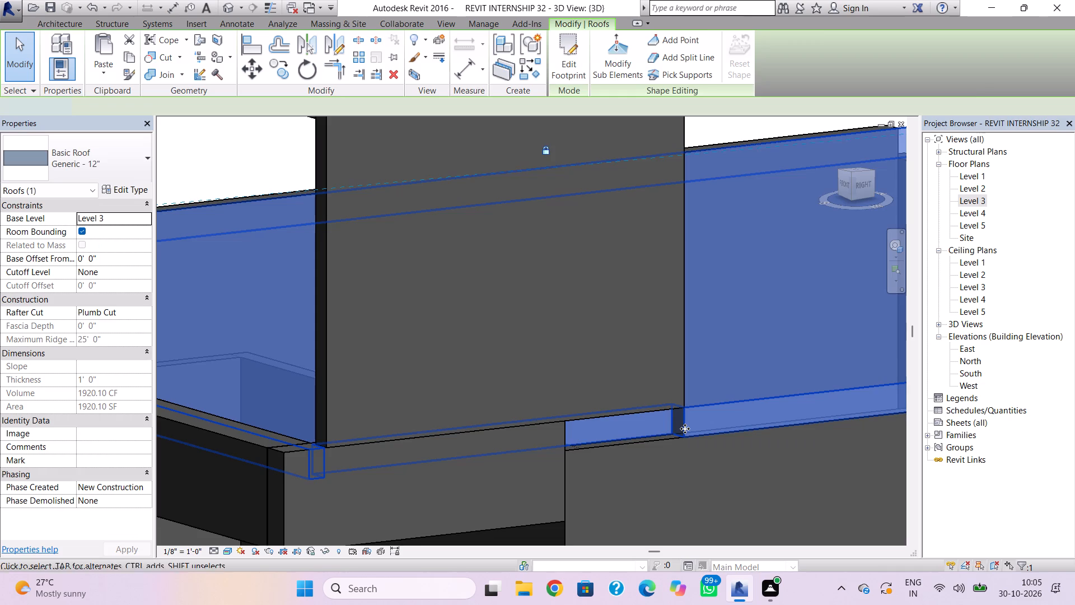
click(676, 436)
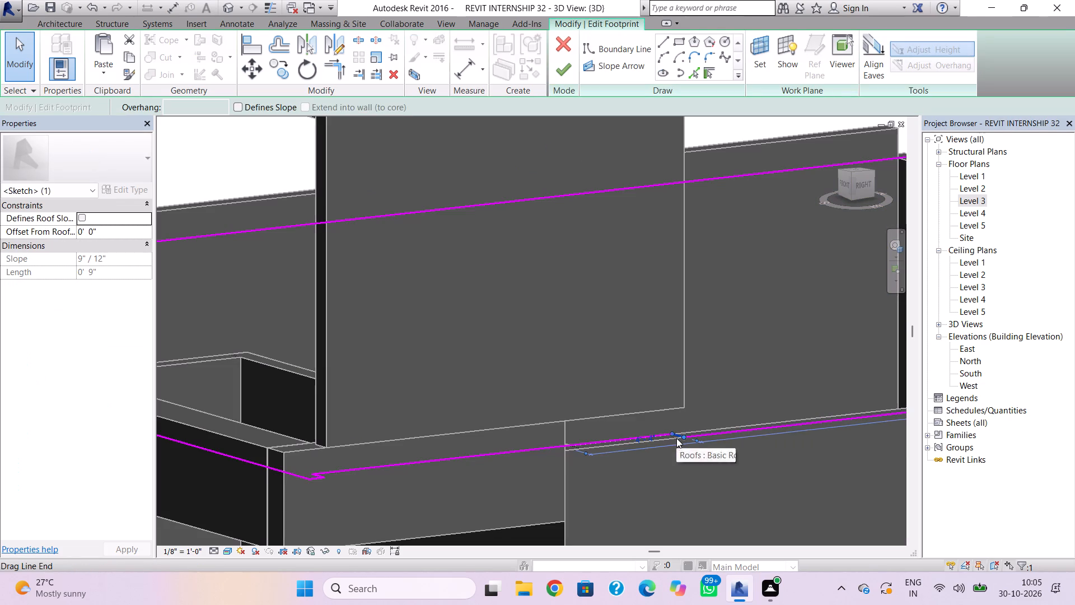
key(Left)
key(Left)
key(Left)
key(Left)
key(Left)
key(Left)
key(Left)
key(Left)
key(Left)
key(Left)
key(Left)
key(Left)
key(Left)
key(Left)
key(Left)
key(Left)
key(Left)
key(Left)
key(Left)
key(Left)
key(Left)
key(Left)
key(Left)
key(Left)
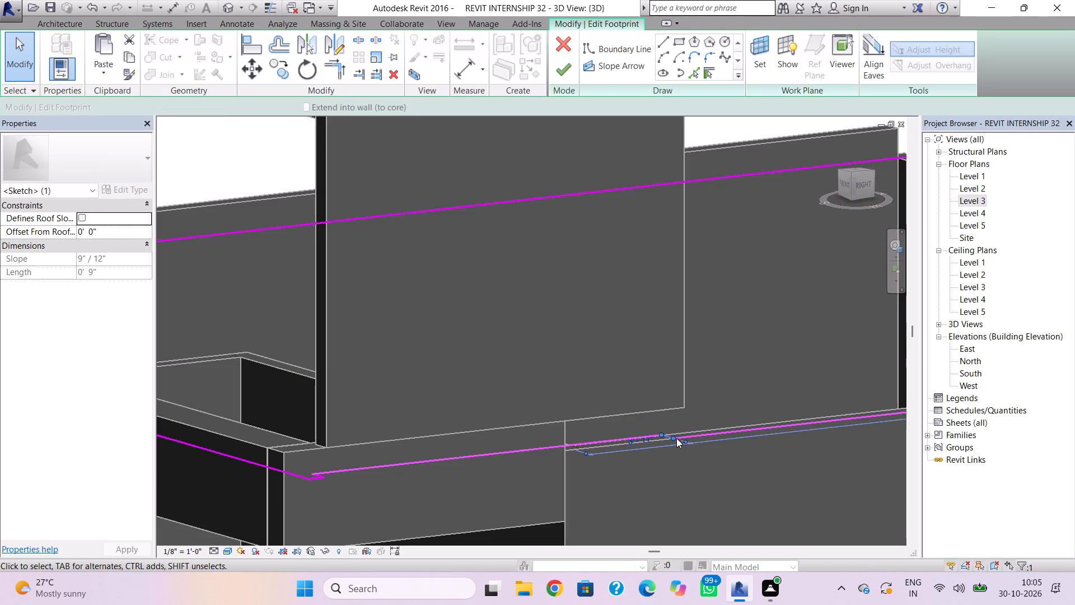
key(Left)
key(Left)
key(Left)
key(Left)
key(Left)
key(Left)
key(Left)
key(Left)
key(Left)
key(Left)
key(Left)
key(Left)
key(Left)
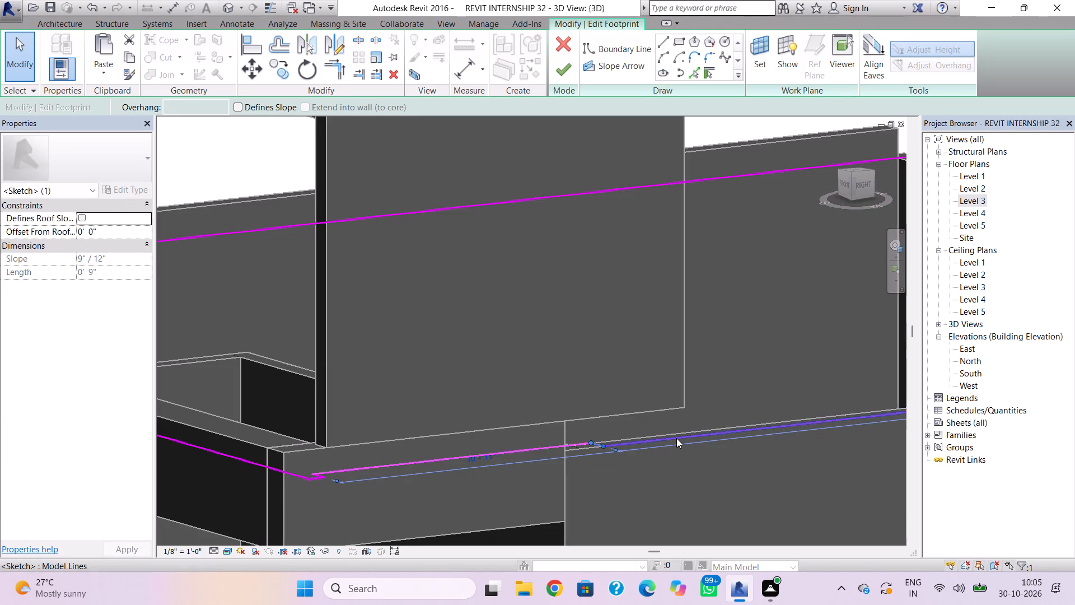
key(Left)
key(Left)
key(Left)
key(Left)
key(Left)
key(Left)
key(Left)
key(Left)
key(Left)
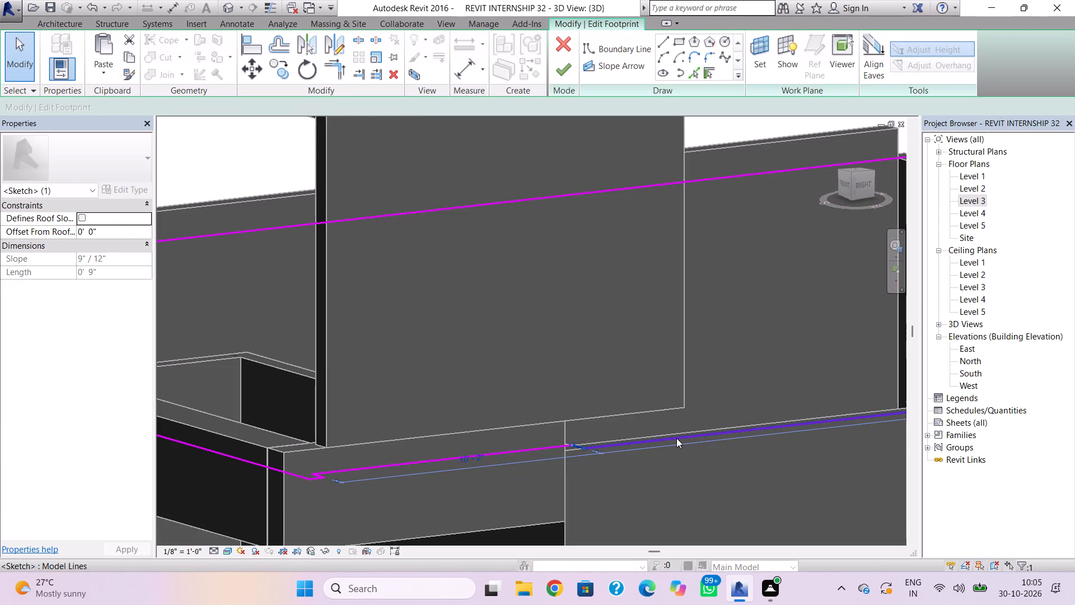
key(Left)
key(Left)
key(Left)
key(Left)
key(Left)
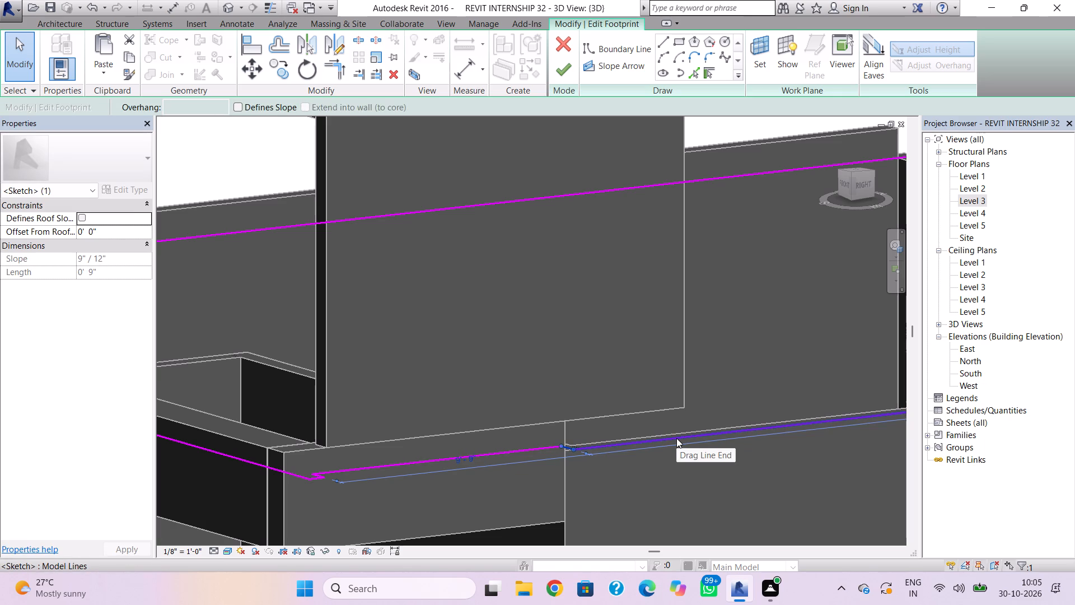
Finish the roof footprint and try to attach the highlighted walls to the roof.
click(569, 80)
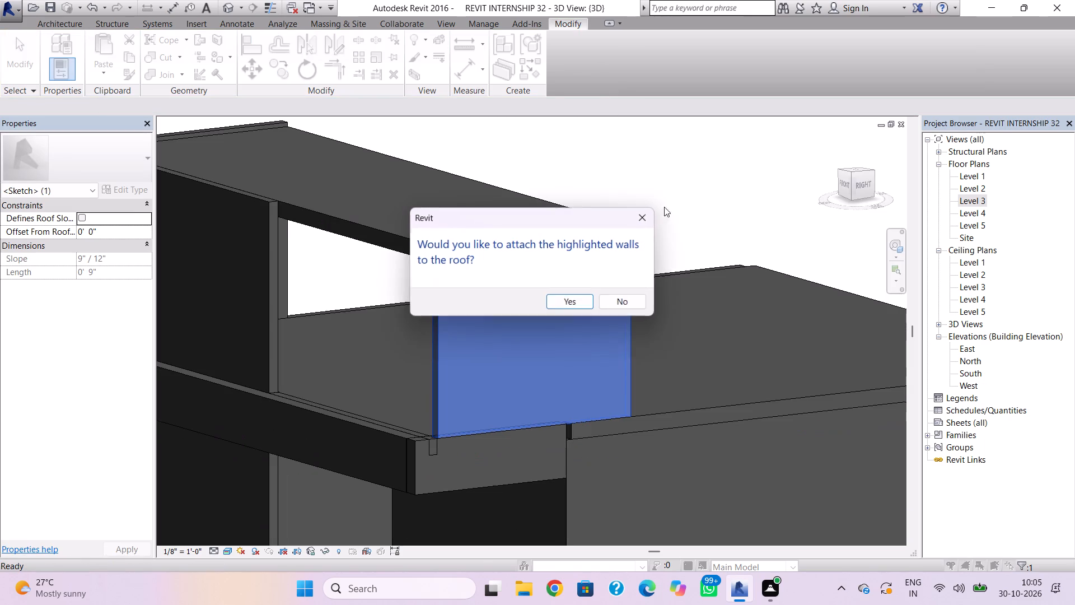
click(577, 299)
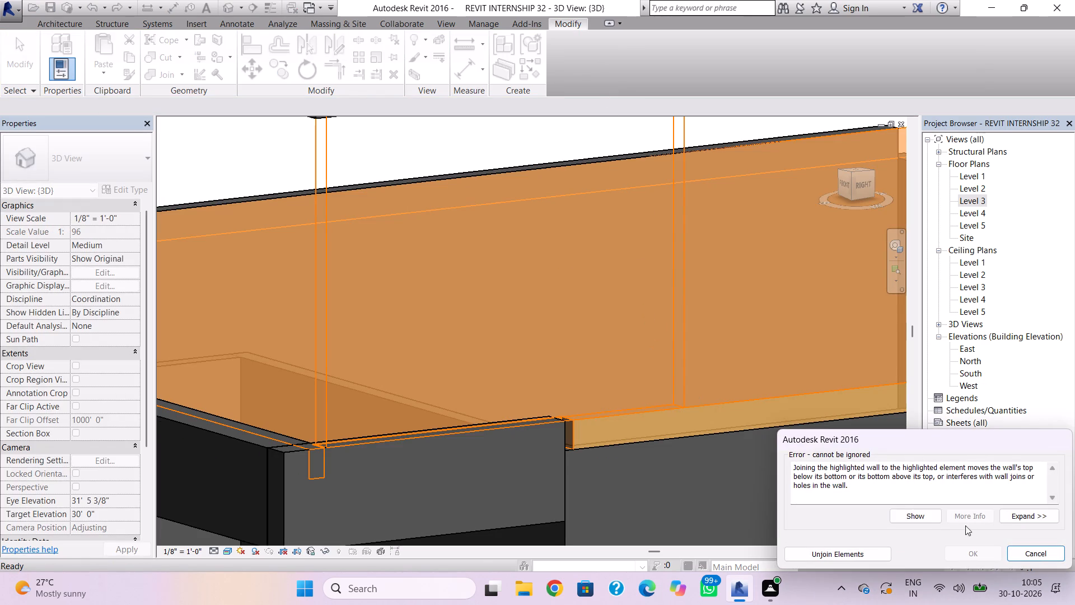
click(1029, 553)
Reopen the roof footprint and nudge the notch's end line further forward until it aligns with the side wall's front edge.
shift+right_drag(593, 457, 592, 489)
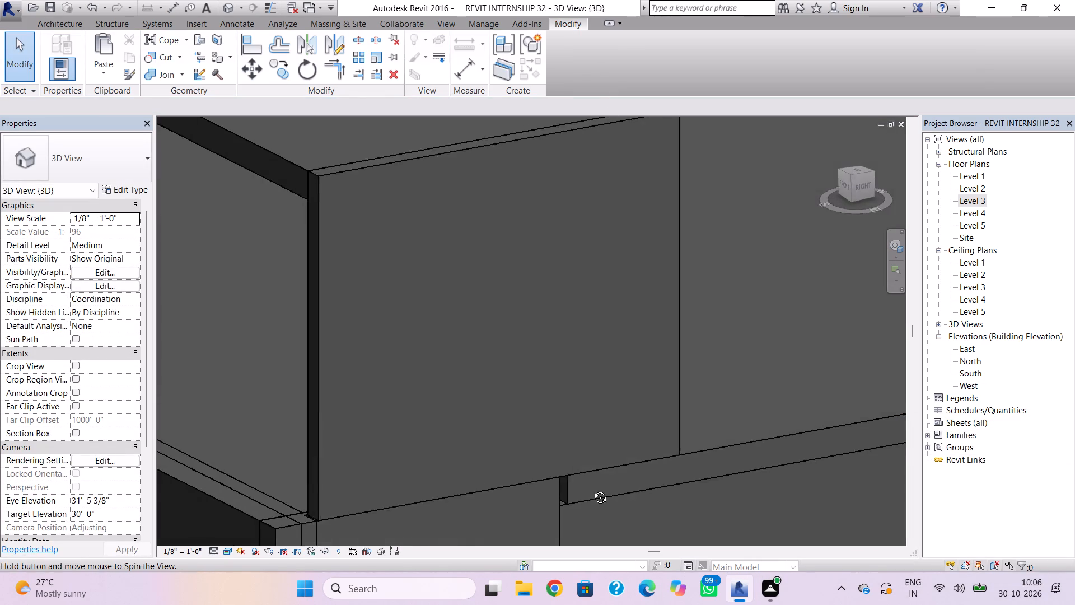
shift+right_drag(592, 489, 604, 514)
middle_drag(586, 490, 479, 280)
right_drag(590, 348, 410, 282)
shift+right_drag(669, 390, 648, 392)
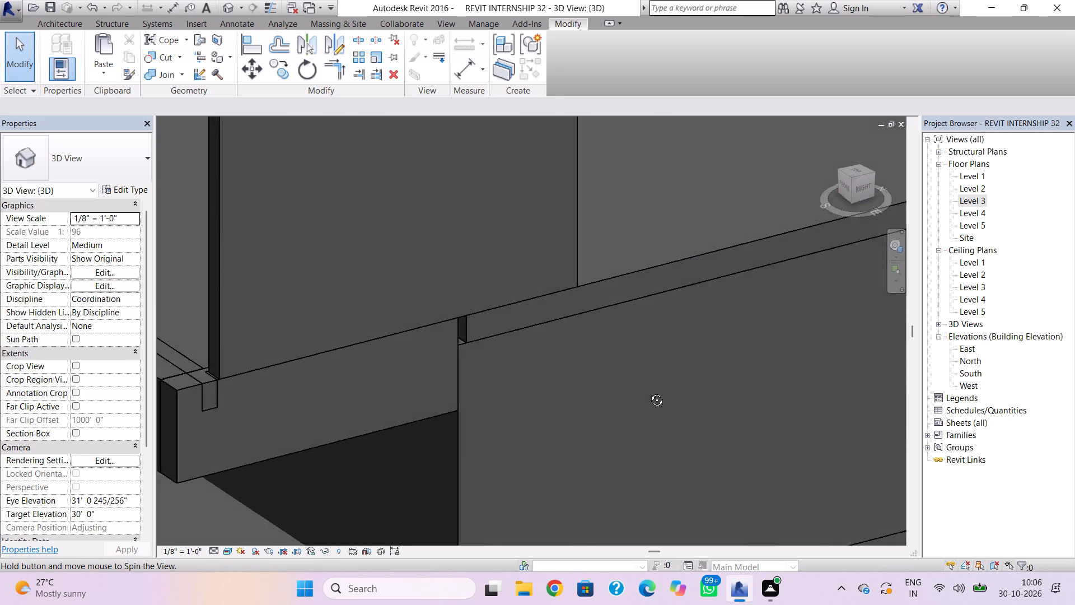
shift+right_drag(648, 392, 586, 292)
scroll(582, 294, down, 1)
middle_drag(582, 294, 652, 298)
right_drag(638, 331, 613, 358)
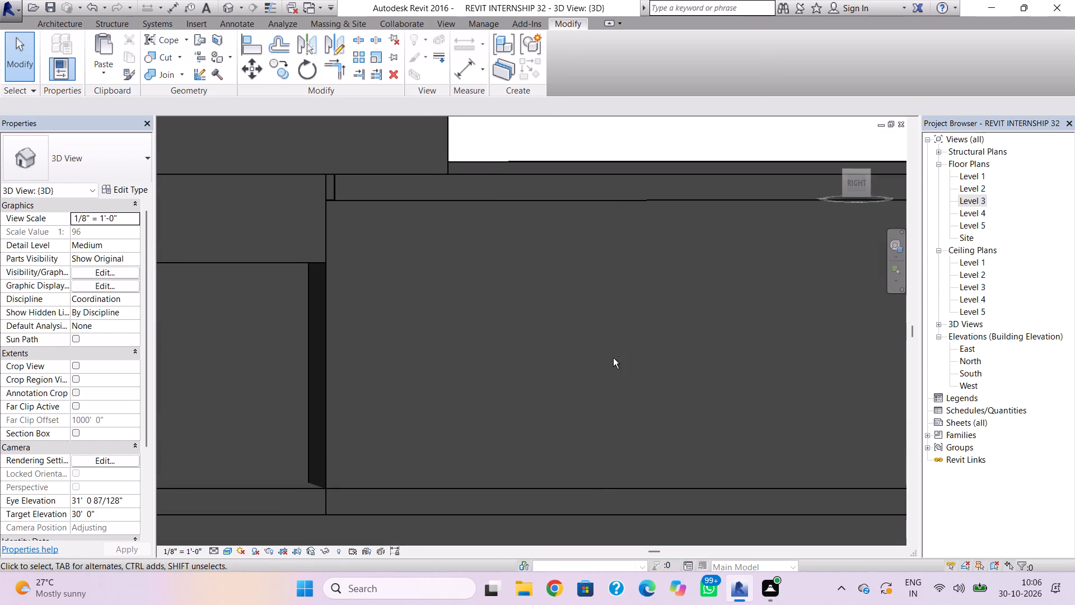
right_drag(613, 358, 613, 359)
shift+right_drag(601, 361, 591, 364)
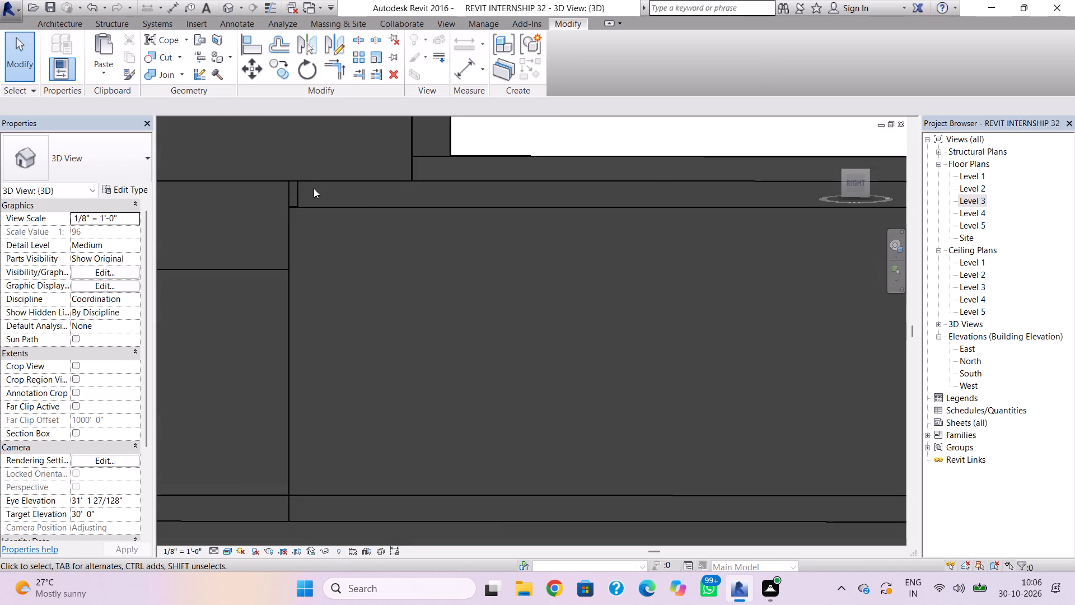
double_click(299, 196)
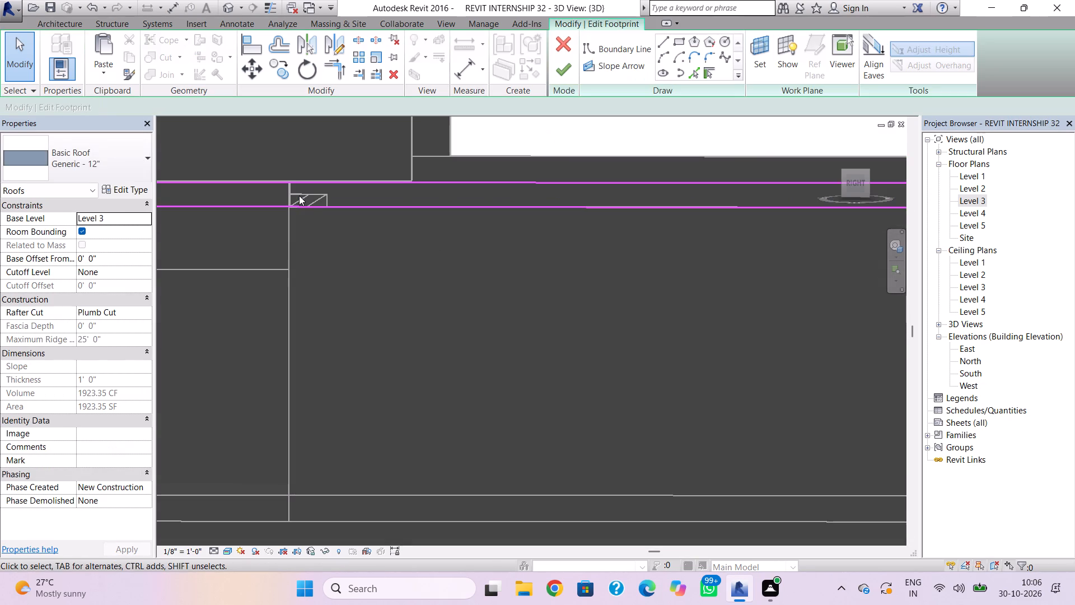
scroll(343, 227, down, 5)
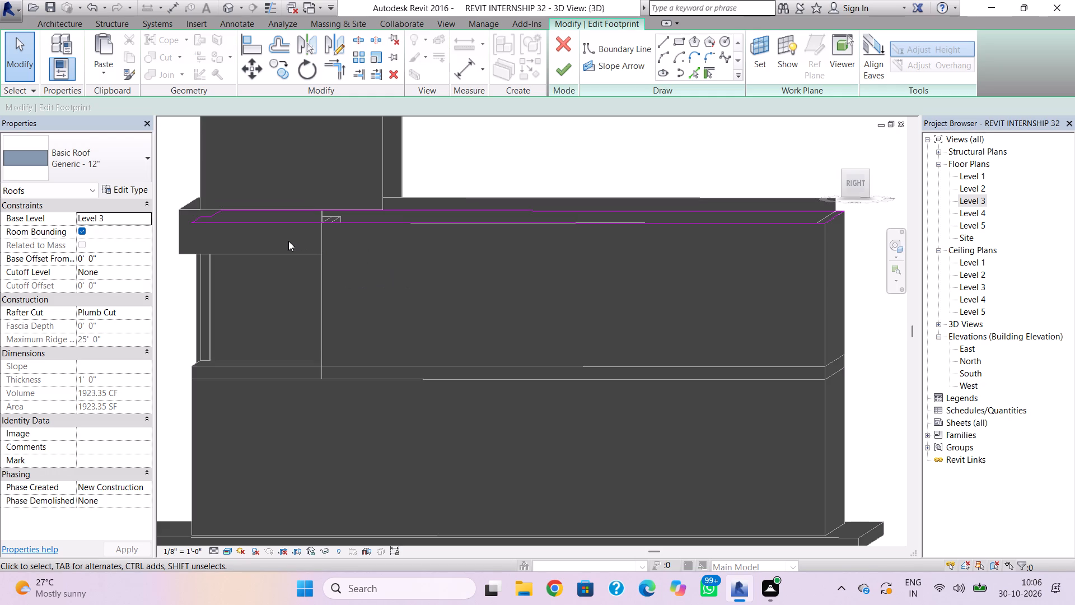
shift+right_drag(288, 241, 328, 383)
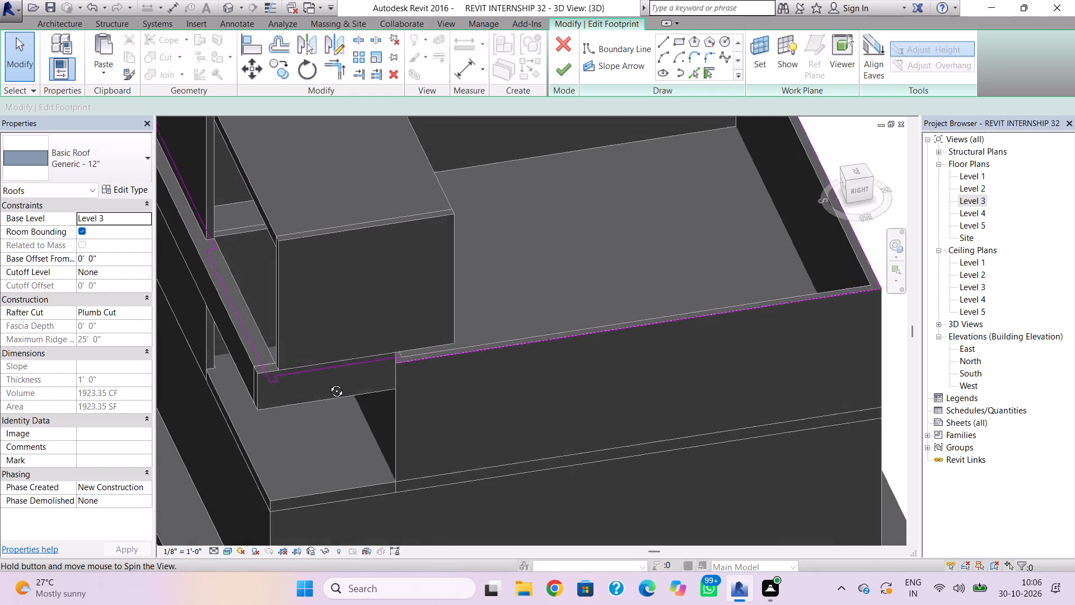
shift+right_drag(328, 383, 328, 385)
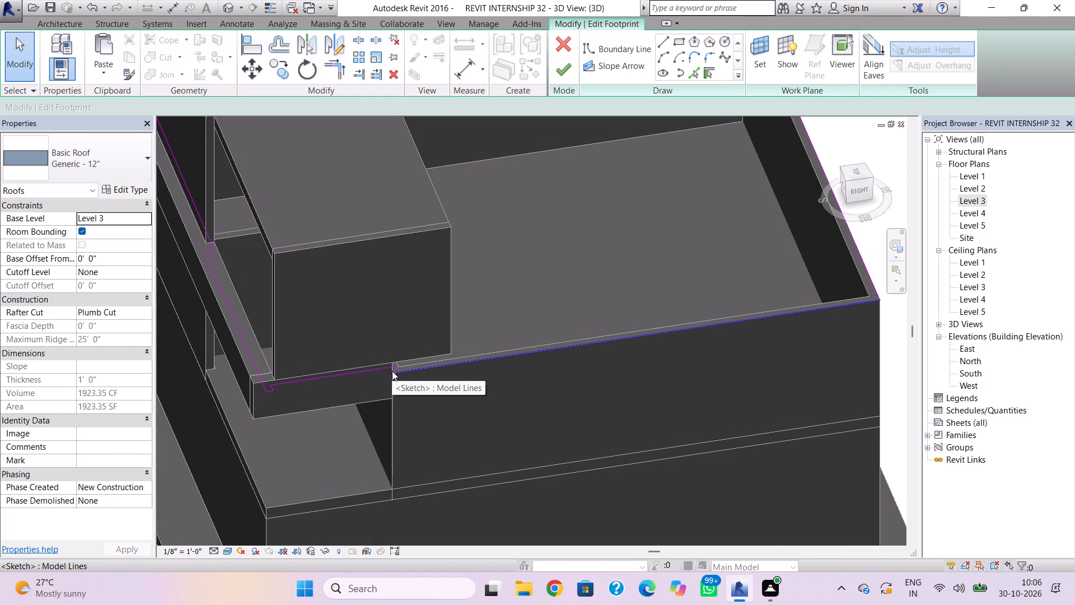
scroll(396, 365, up, 9)
click(391, 372)
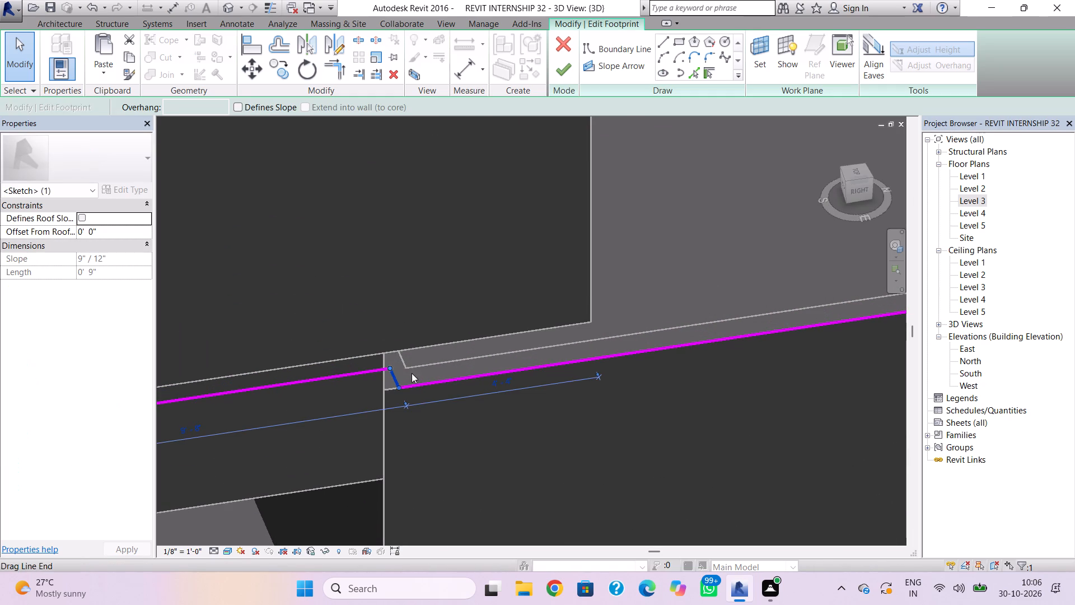
click(868, 190)
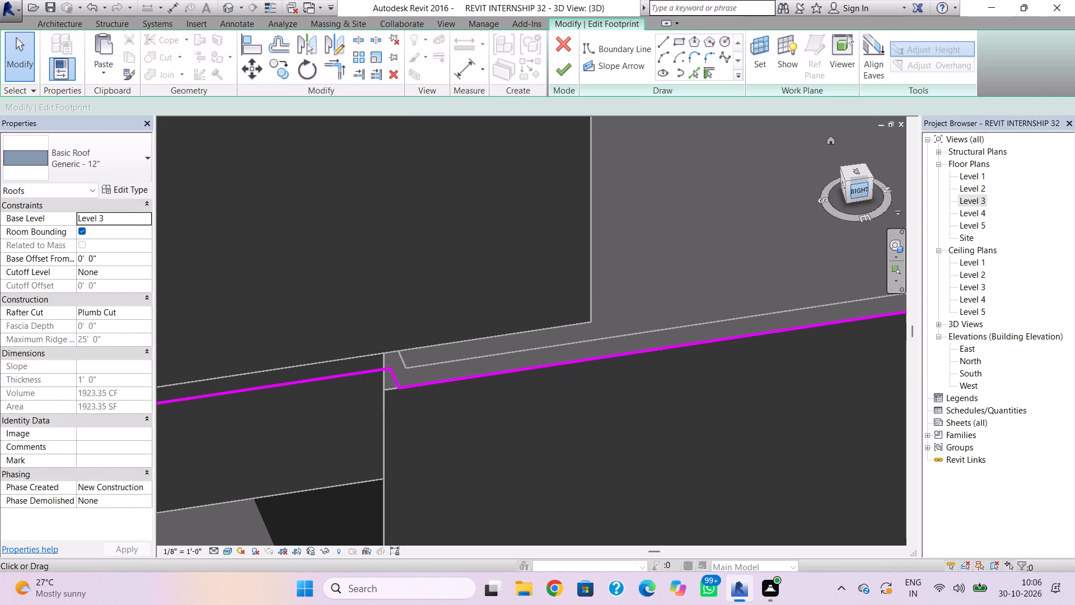
double_click(860, 194)
shift+right_drag(637, 477, 609, 272)
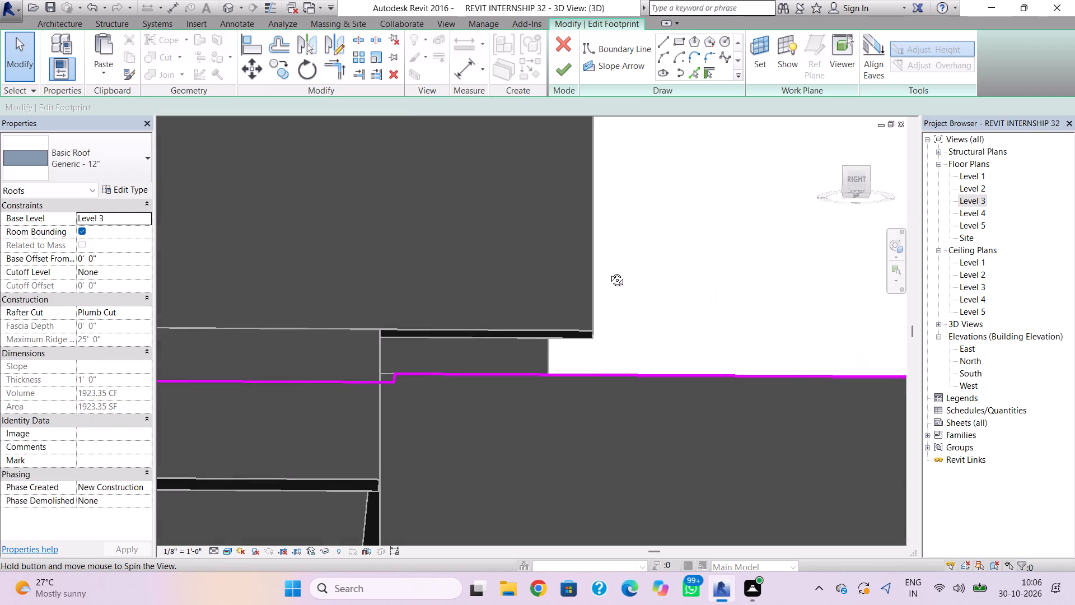
shift+right_drag(609, 272, 607, 315)
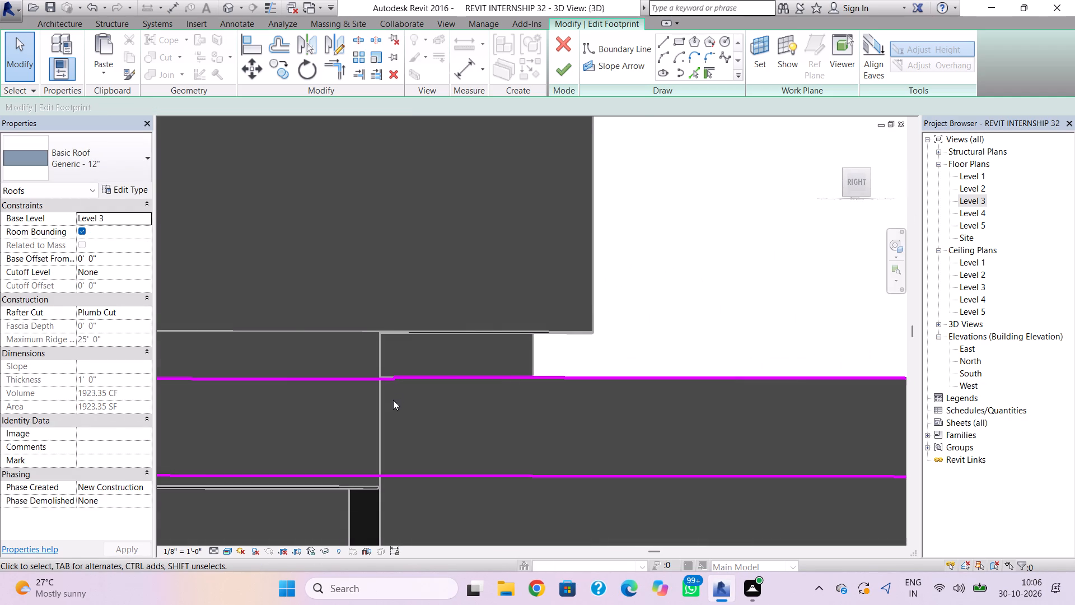
shift+right_drag(394, 404, 389, 369)
click(392, 381)
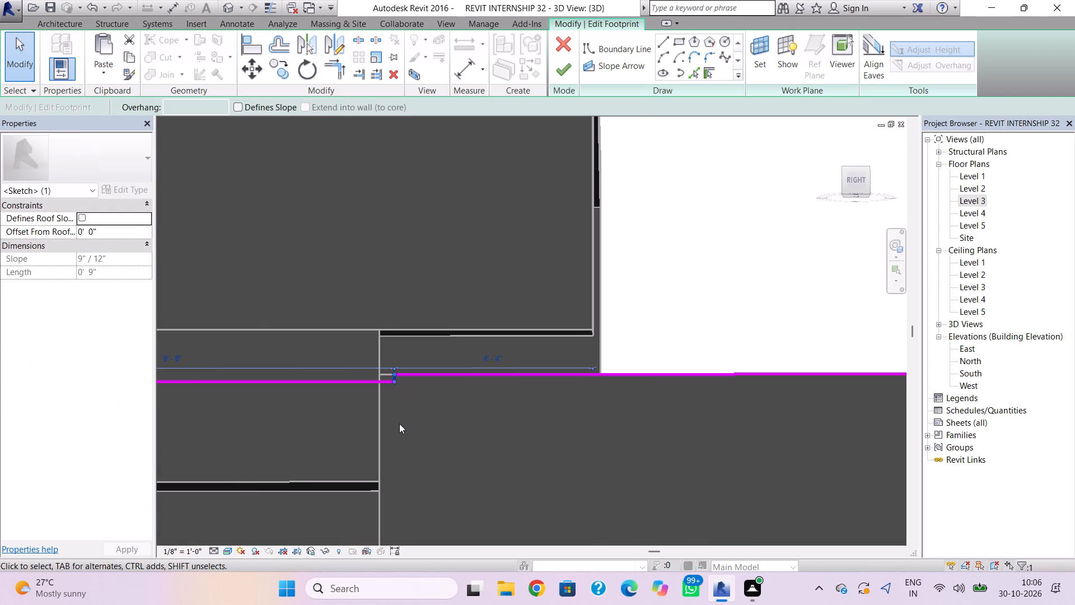
key(Left)
key(Left)
key(Left)
key(Left)
key(Left)
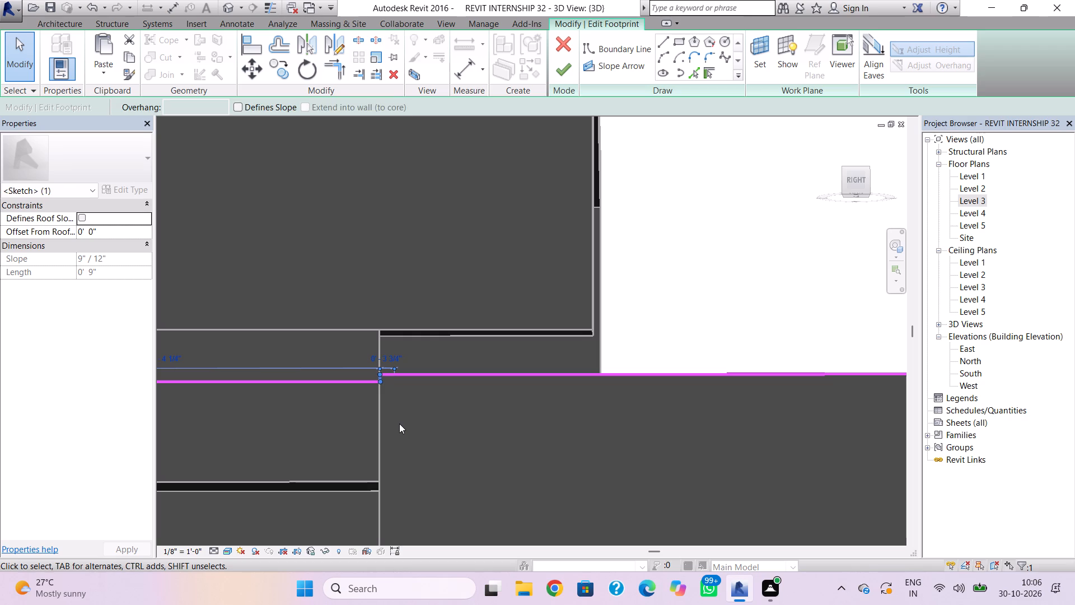
key(Left)
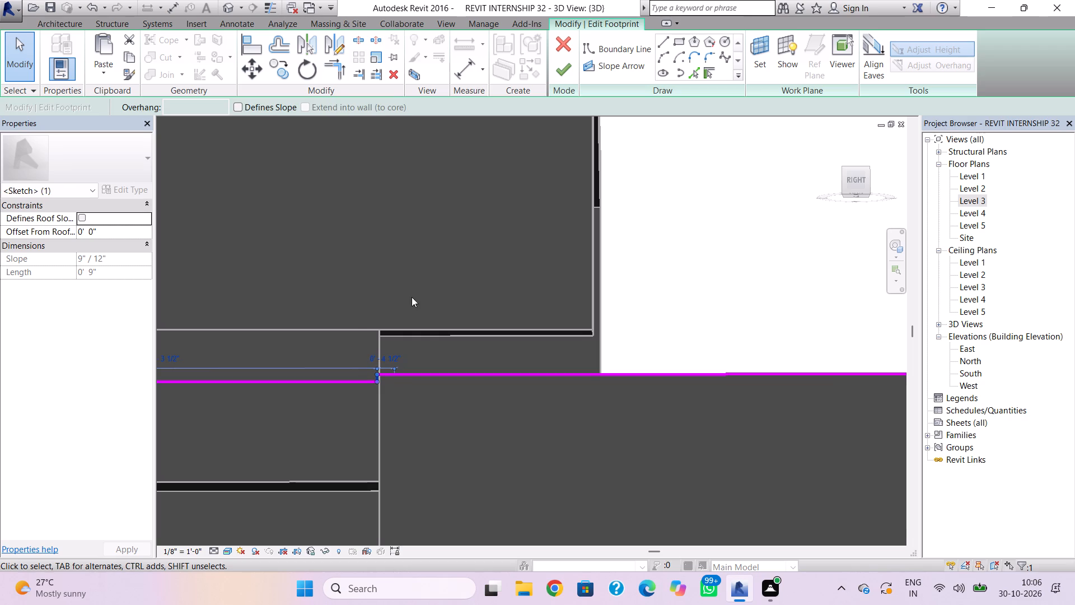
scroll(386, 381, up, 9)
key(Right)
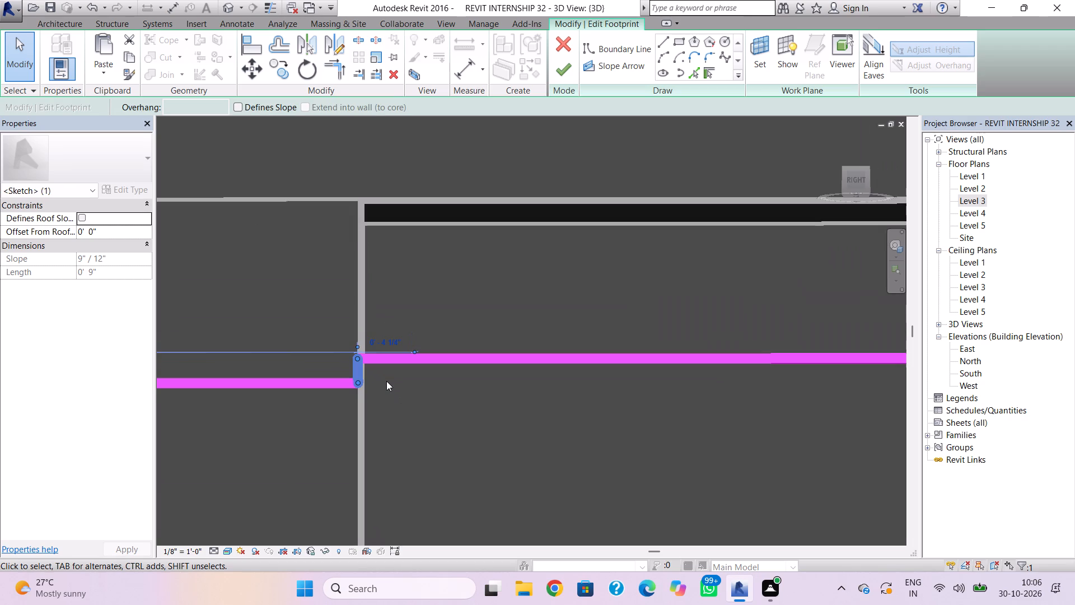
key(Right)
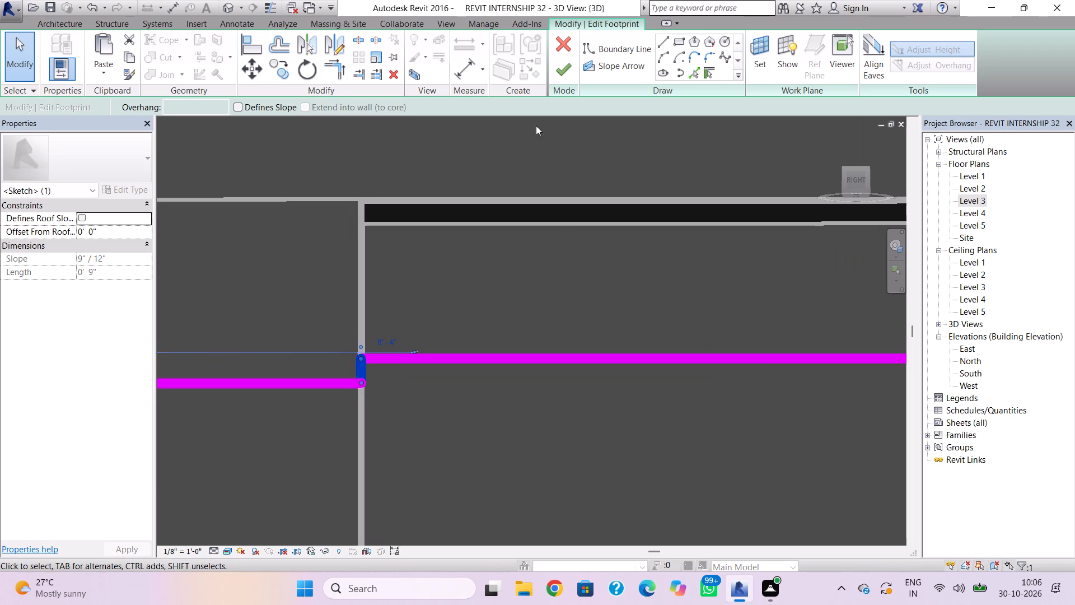
Finish the realigned roof footprint and try again to attach the highlighted walls to the roof.
click(561, 74)
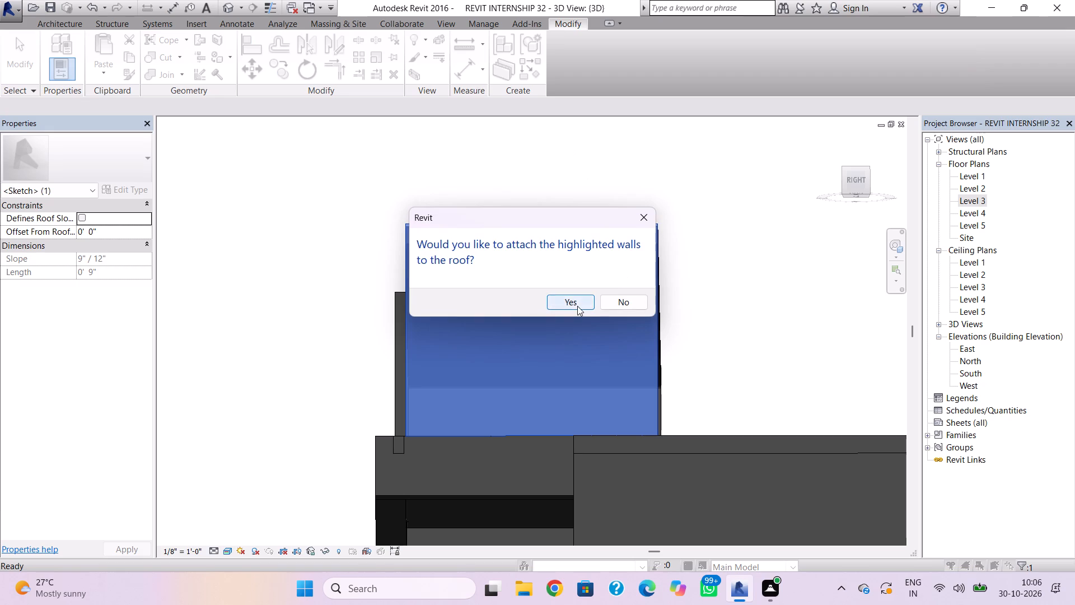
click(577, 306)
click(1027, 559)
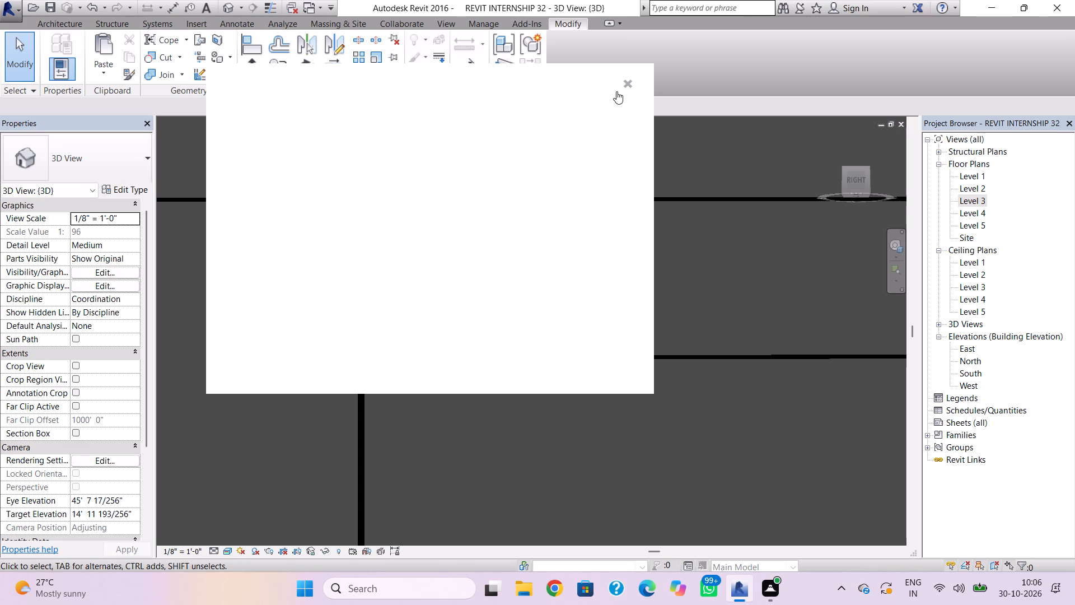
Dismiss the pop-up window covering the 3D view.
click(625, 83)
Edit the Level 2 recess wall's profile to cut a rectangular opening about 12' 10" wide between the roof slab and the beam underside.
scroll(670, 254, down, 10)
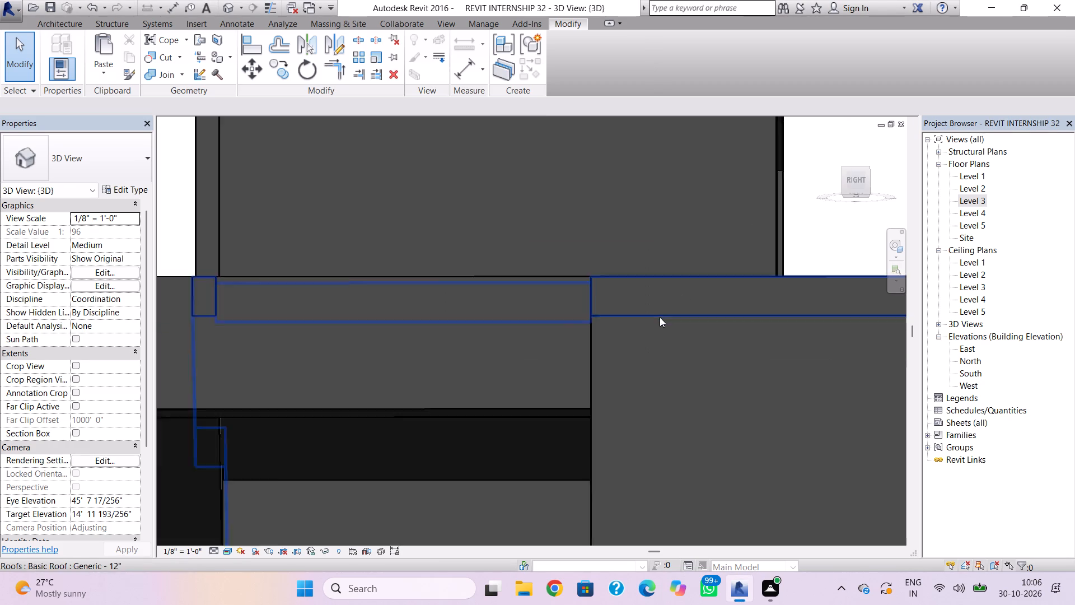
scroll(660, 317, down, 1)
shift+right_drag(563, 337, 672, 434)
scroll(678, 424, down, 3)
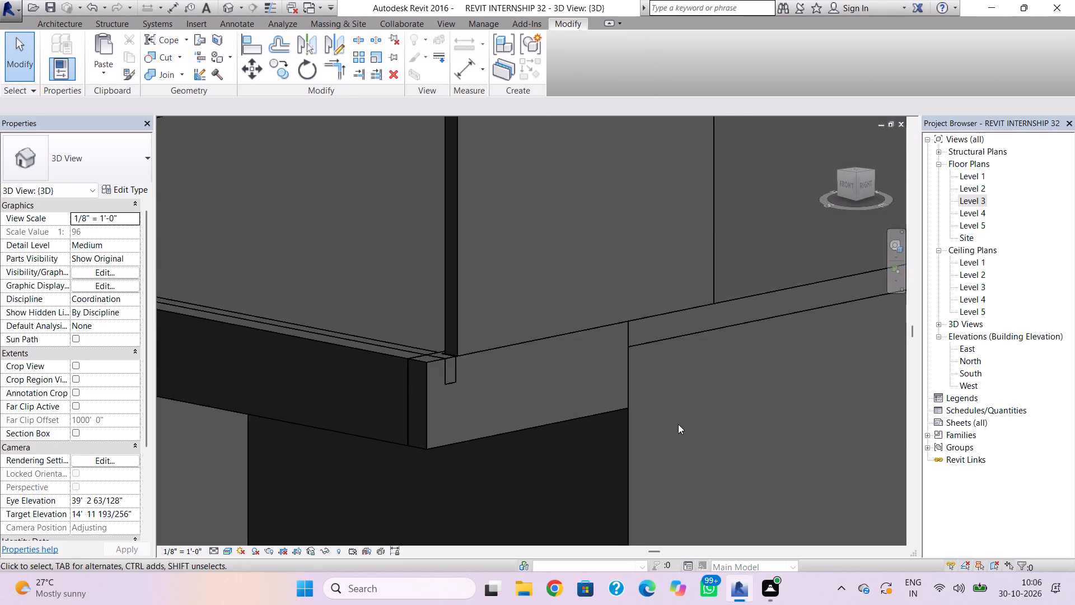
middle_drag(678, 424, 755, 303)
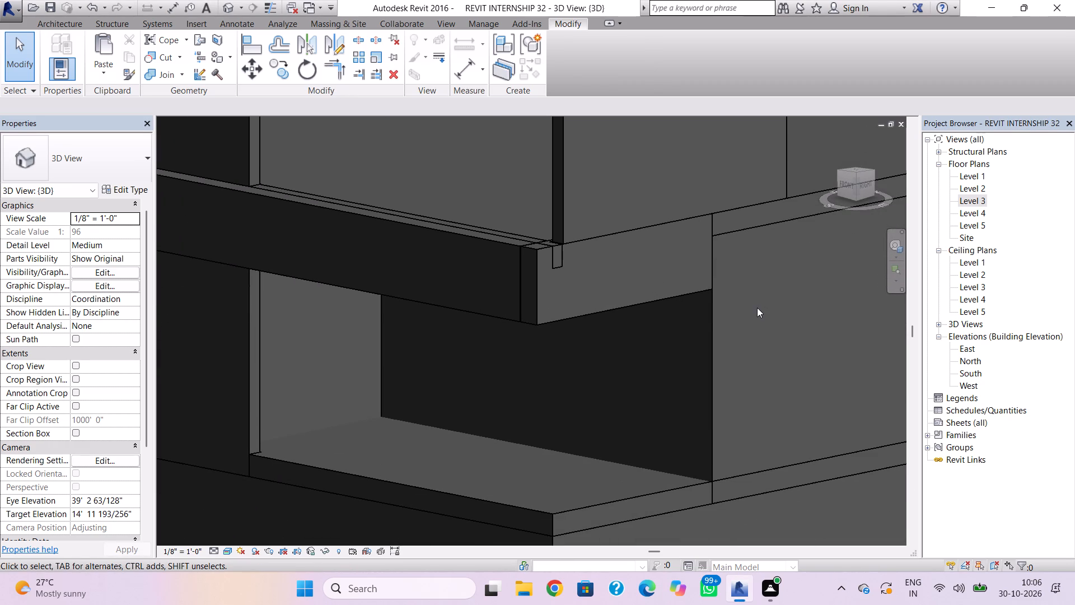
click(707, 398)
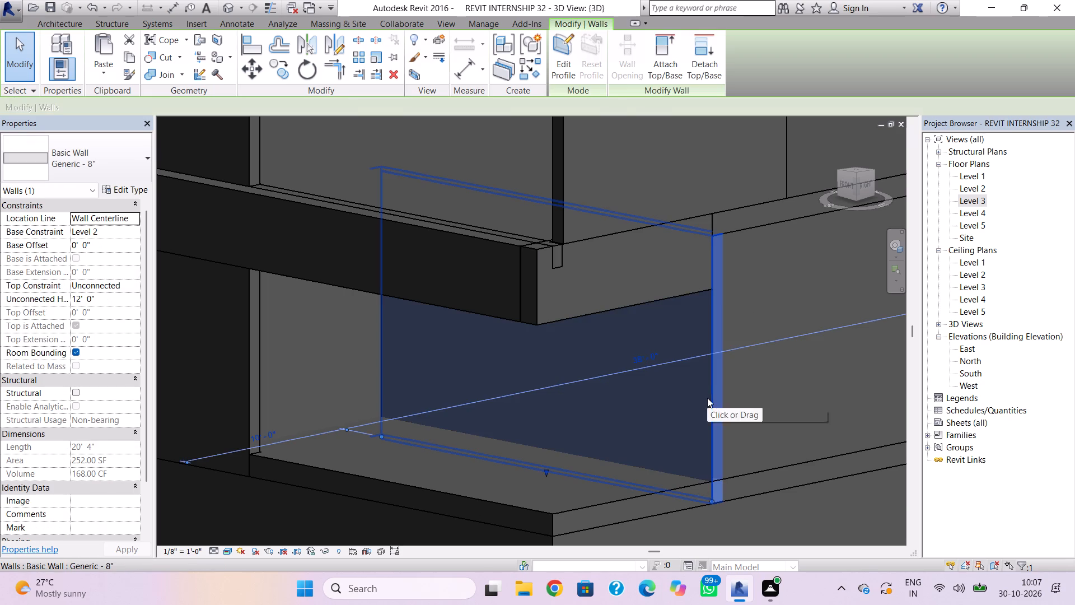
click(574, 52)
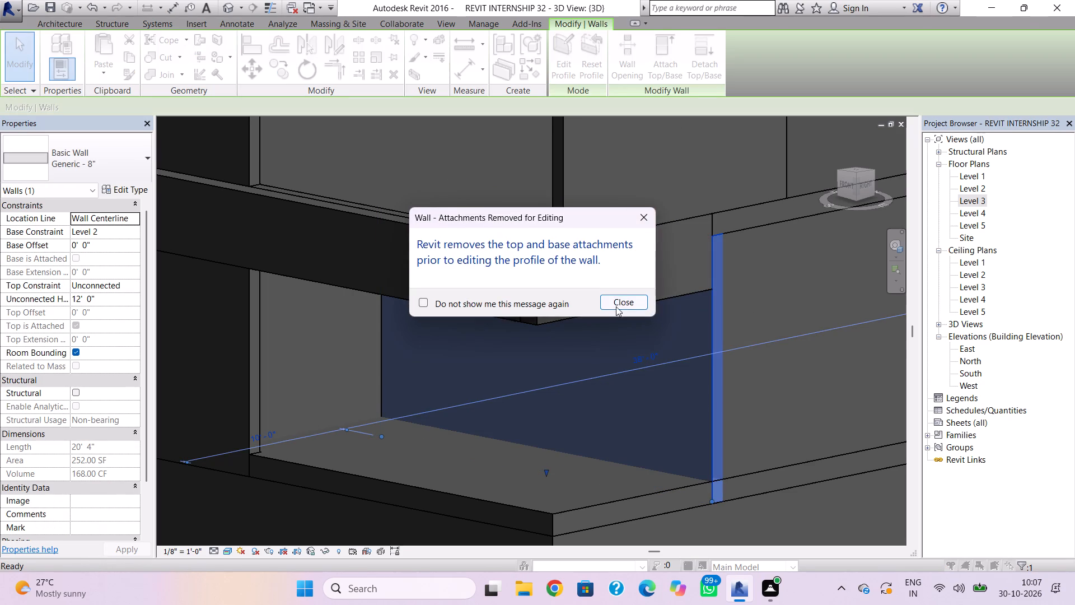
click(616, 308)
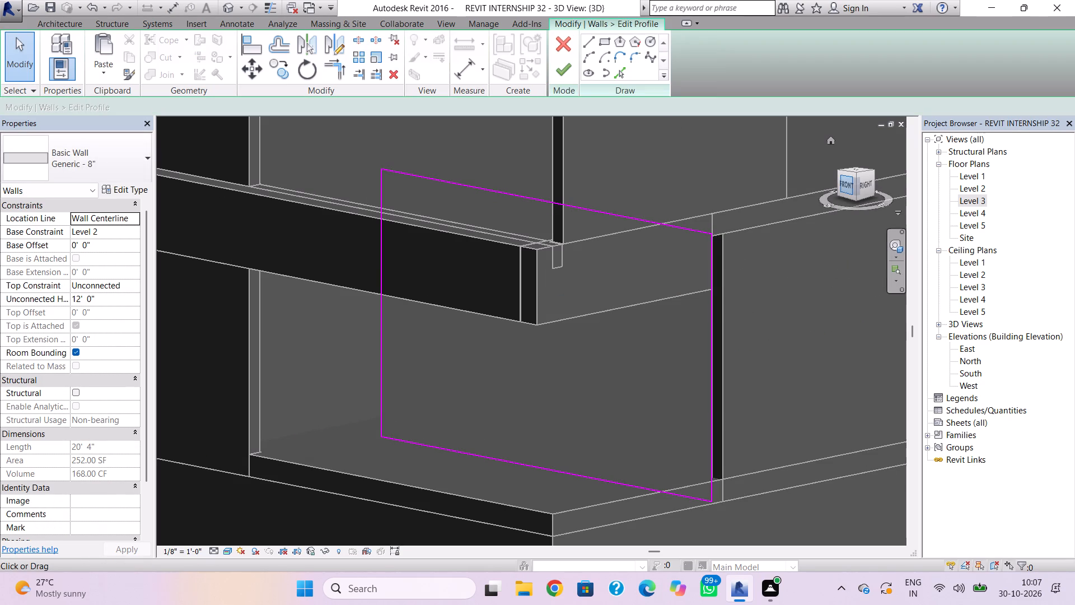
click(852, 185)
shift+right_drag(644, 353, 741, 305)
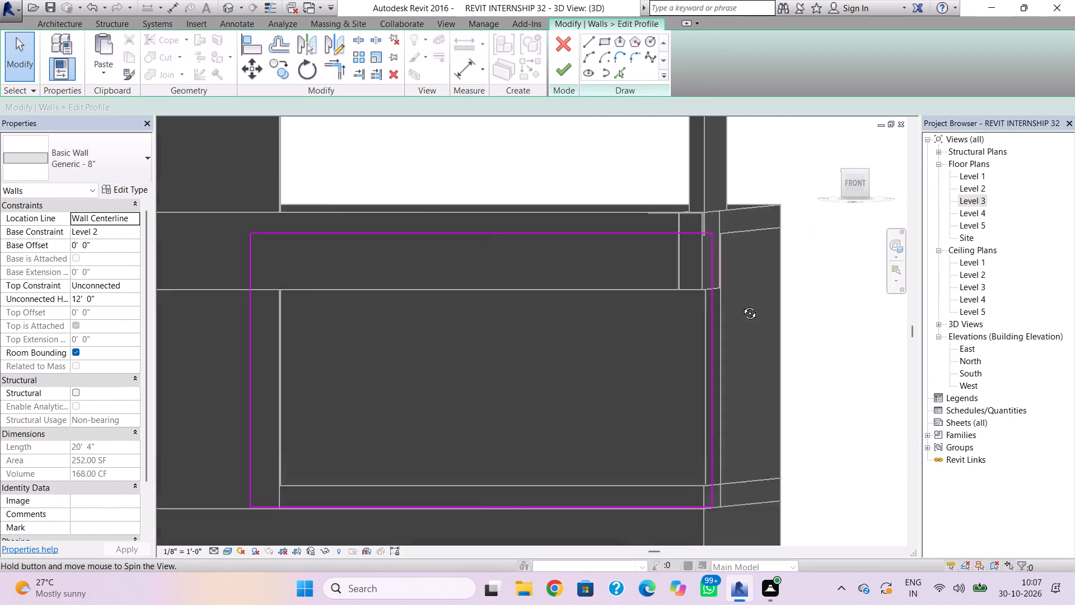
shift+right_drag(741, 305, 751, 306)
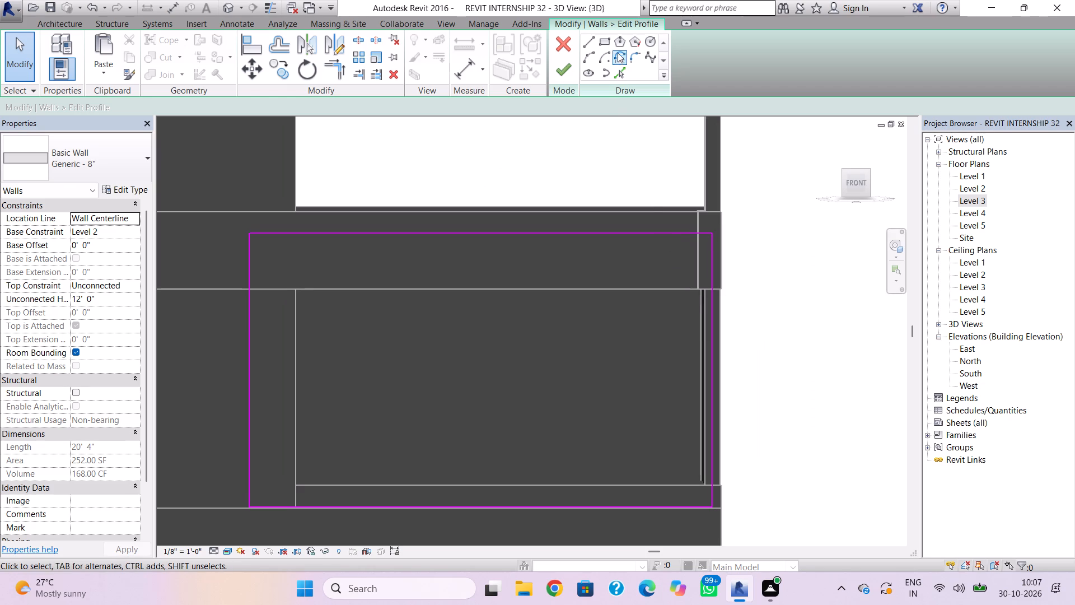
click(604, 43)
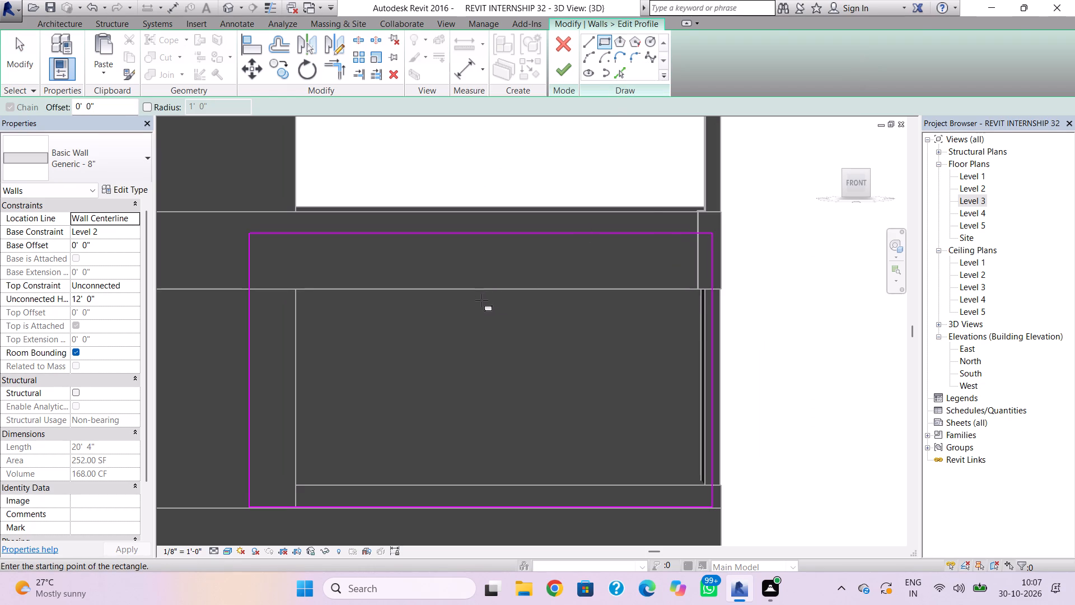
click(356, 284)
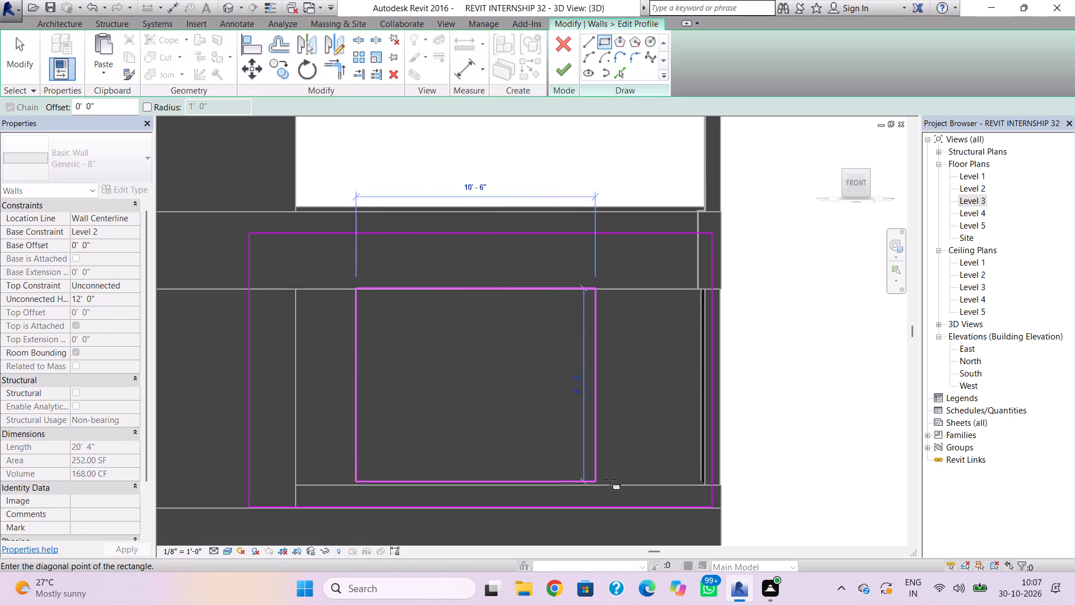
click(648, 487)
click(565, 78)
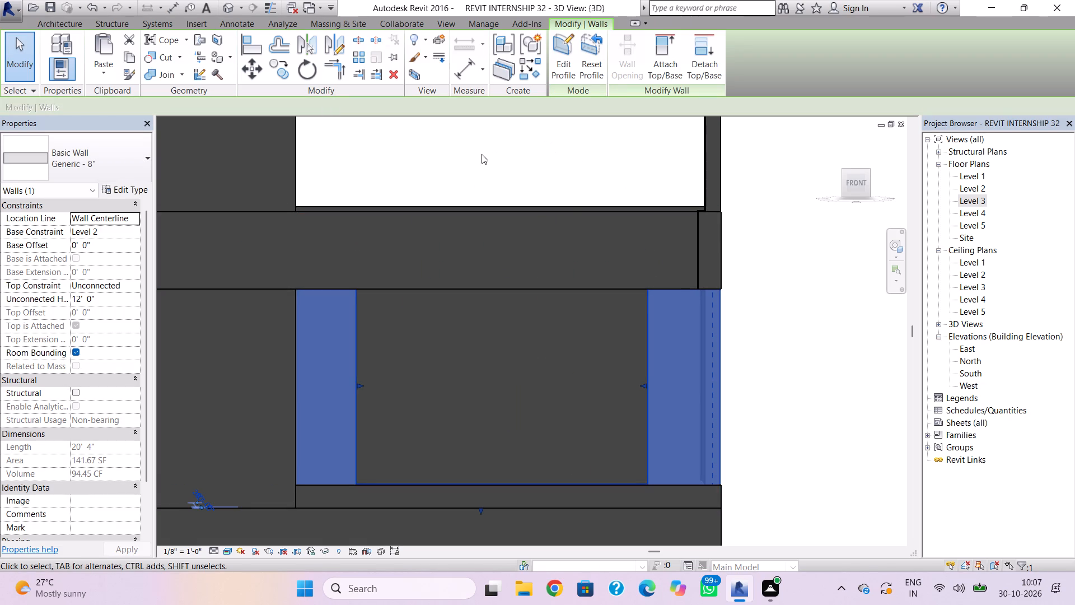
shift+right_drag(482, 154, 424, 194)
scroll(424, 194, down, 5)
click(677, 255)
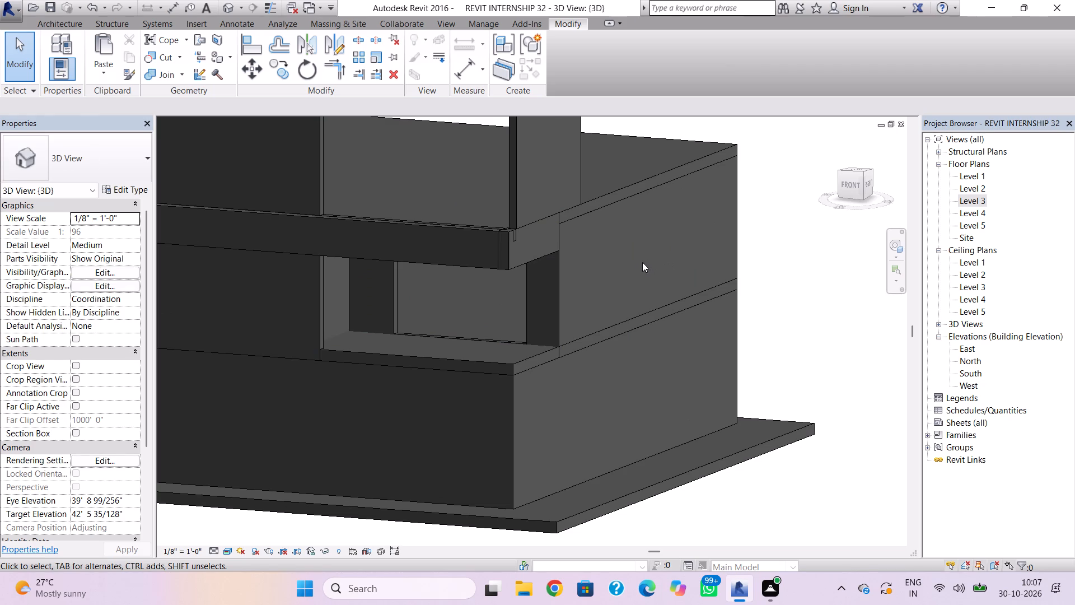
Create an in-place model component in the Walls family category.
middle_drag(596, 255, 650, 255)
scroll(596, 255, down, 1)
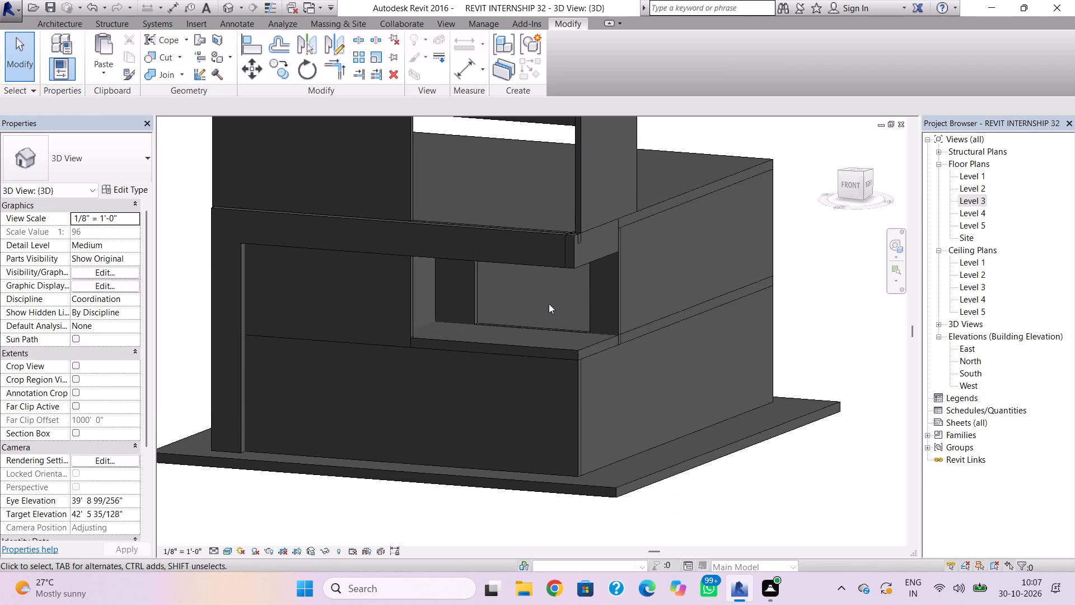
scroll(540, 308, down, 3)
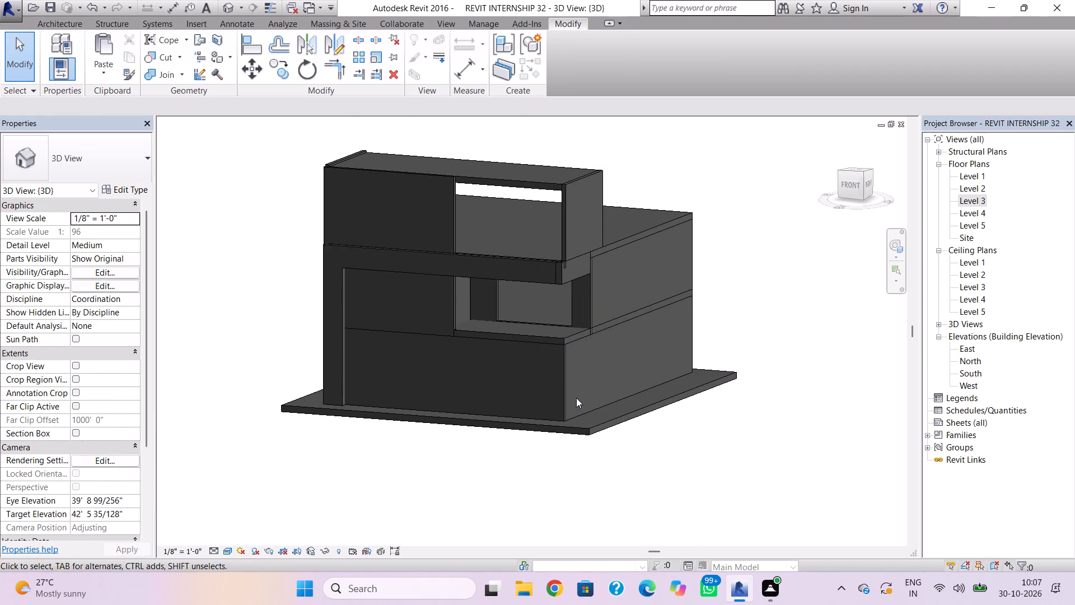
middle_drag(541, 327, 632, 361)
shift+right_drag(565, 396, 621, 368)
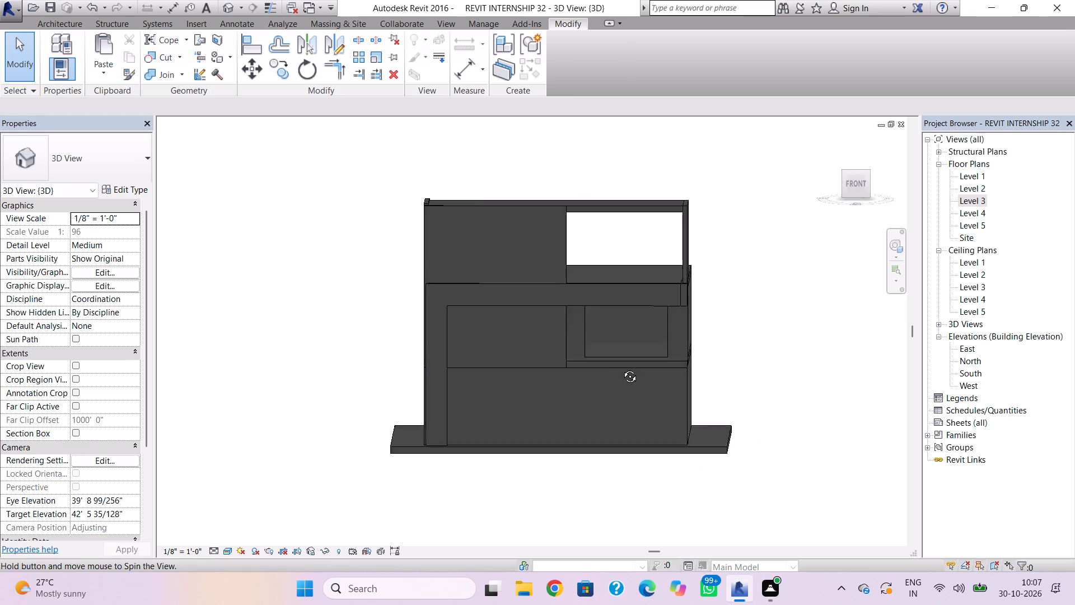
shift+right_drag(621, 368, 623, 356)
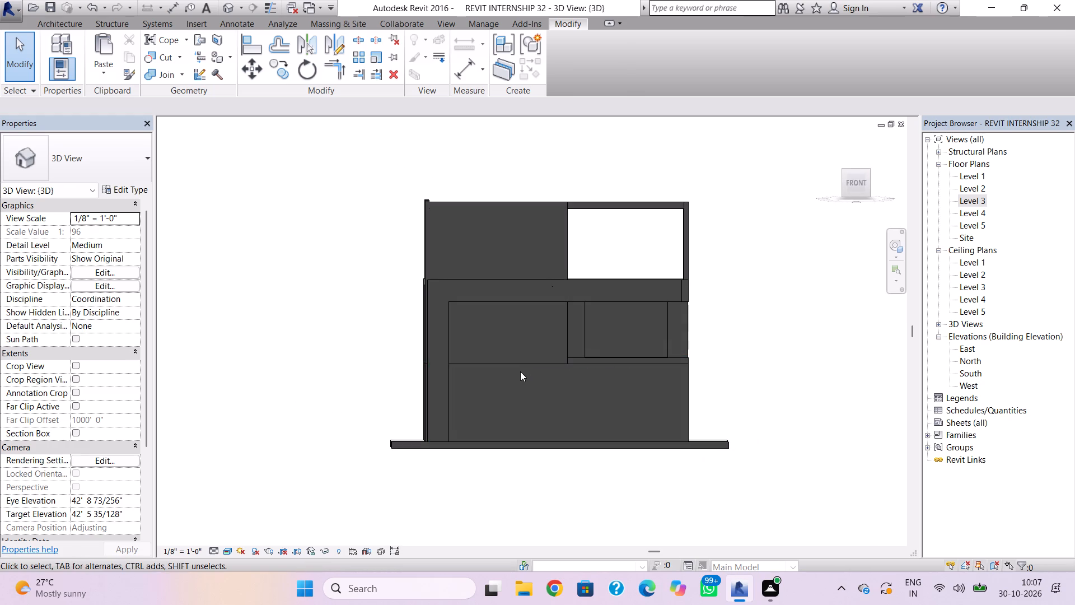
click(81, 22)
click(155, 79)
click(193, 130)
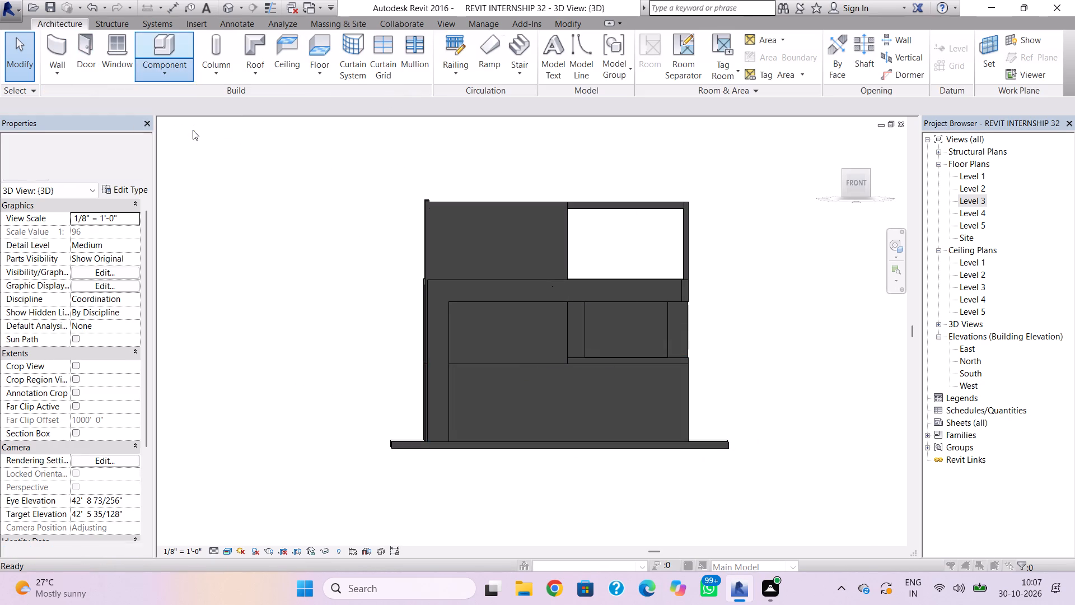
drag(627, 217, 627, 231)
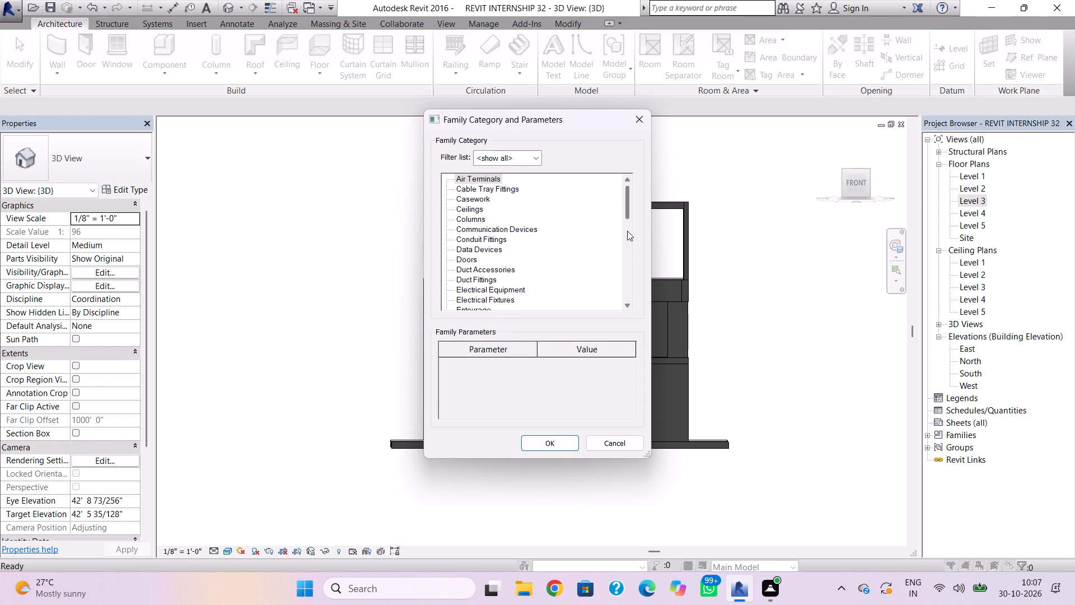
drag(627, 231, 623, 306)
click(457, 288)
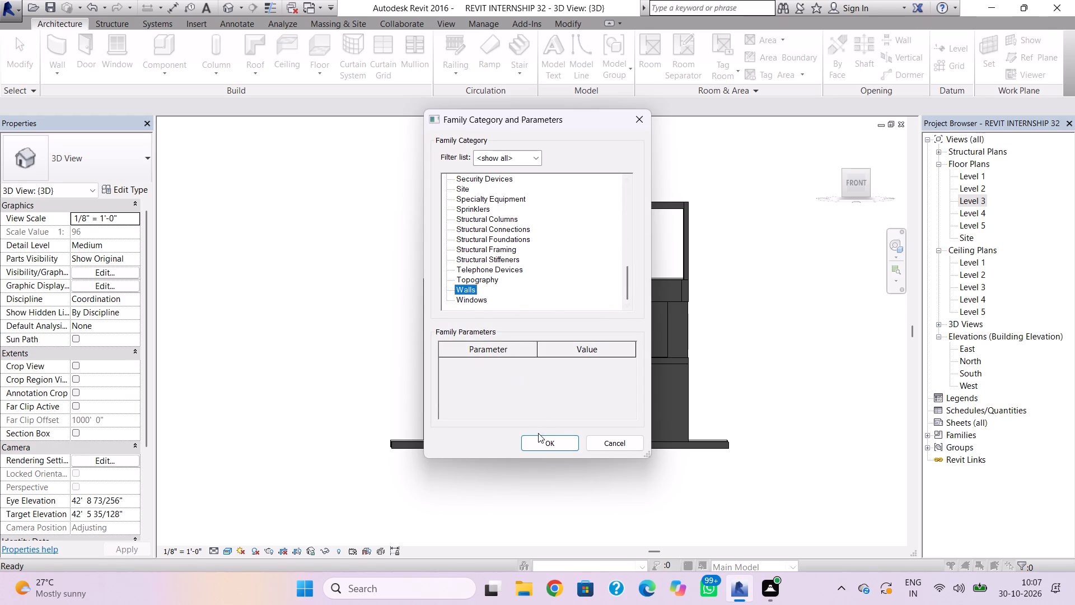
click(538, 435)
click(553, 317)
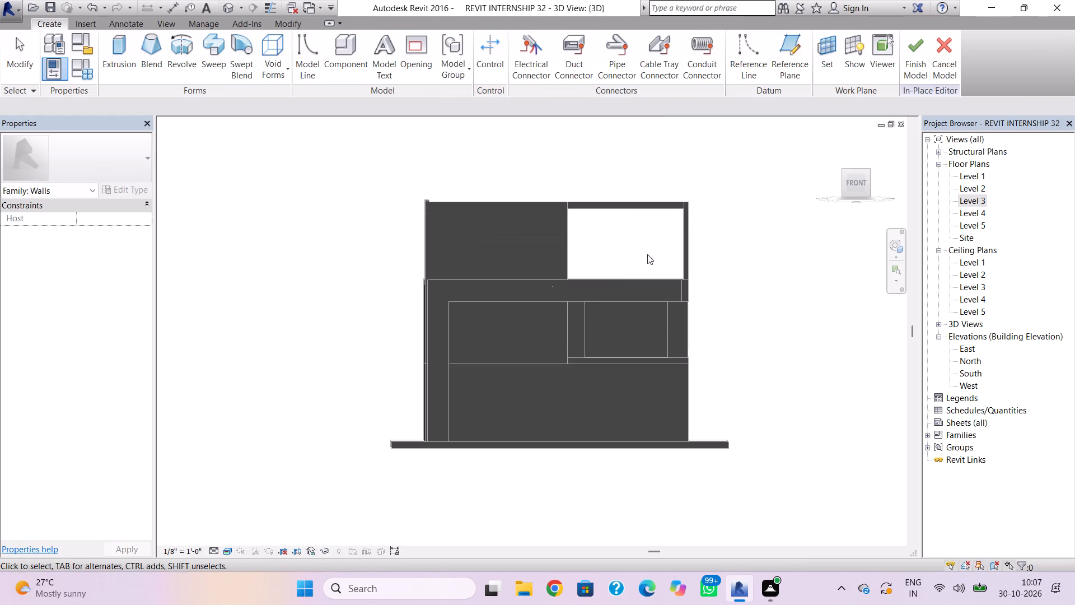
Set the work plane by picking the front face of the ground-floor wall.
click(822, 73)
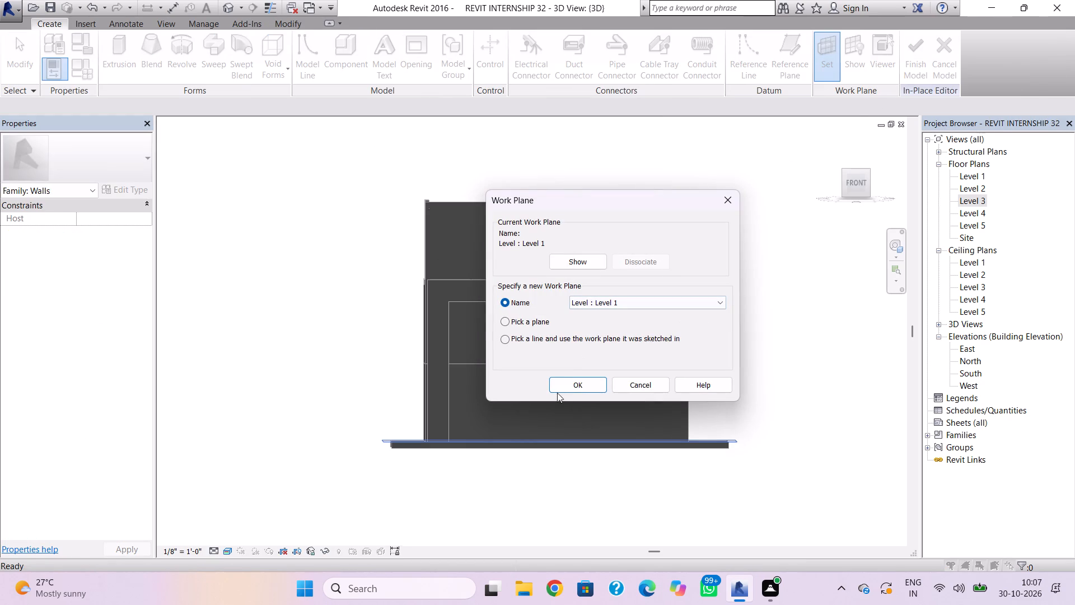
click(501, 320)
click(559, 380)
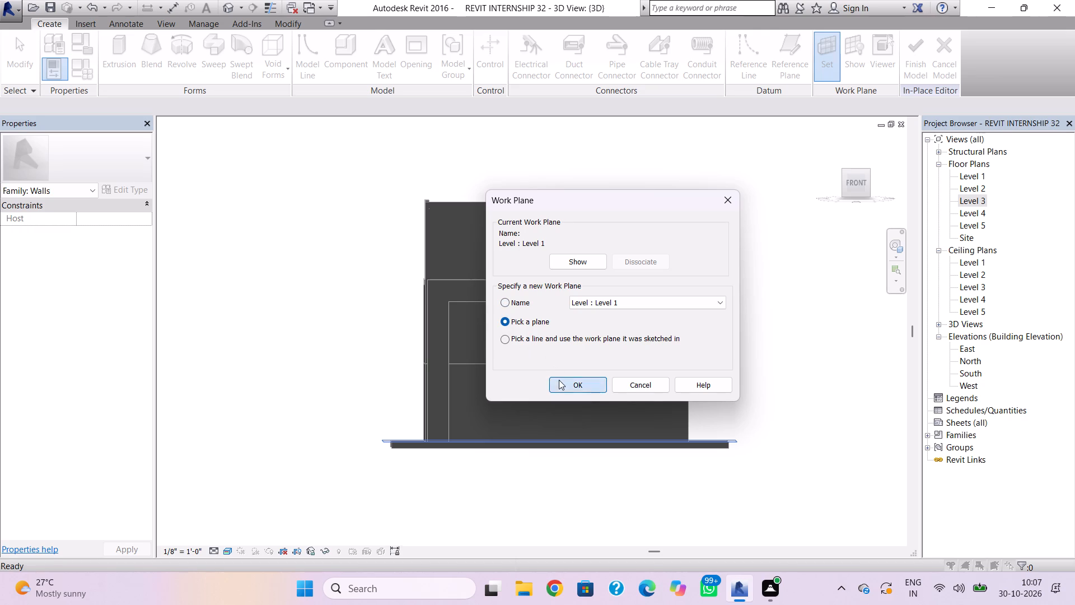
shift+right_drag(523, 362, 587, 453)
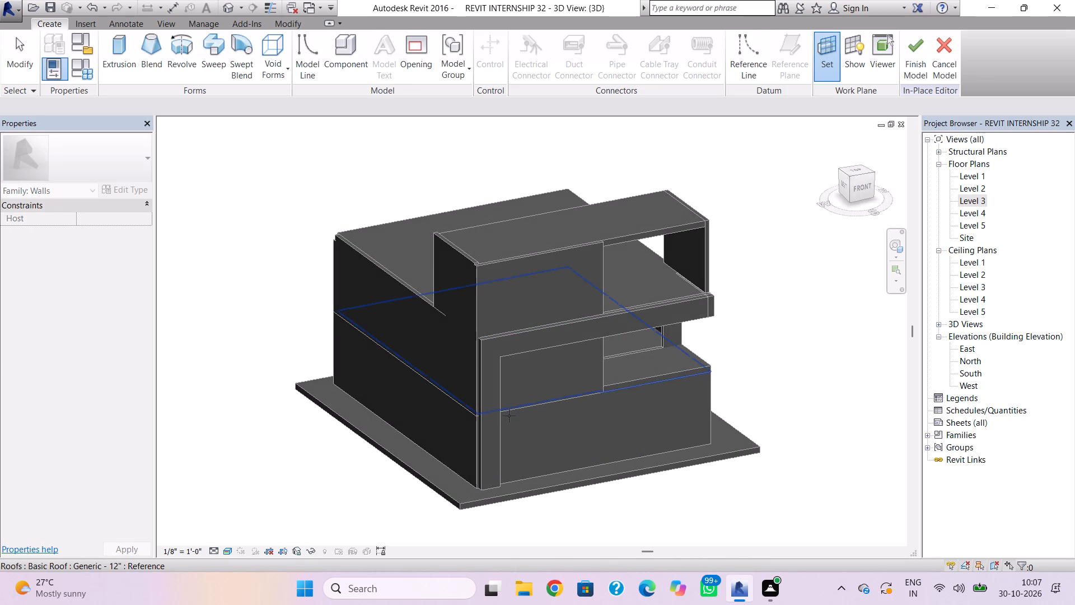
click(510, 416)
Start an extrusion on the front wall plane and dismiss the pop-up window covering the view.
shift+right_drag(761, 413, 719, 375)
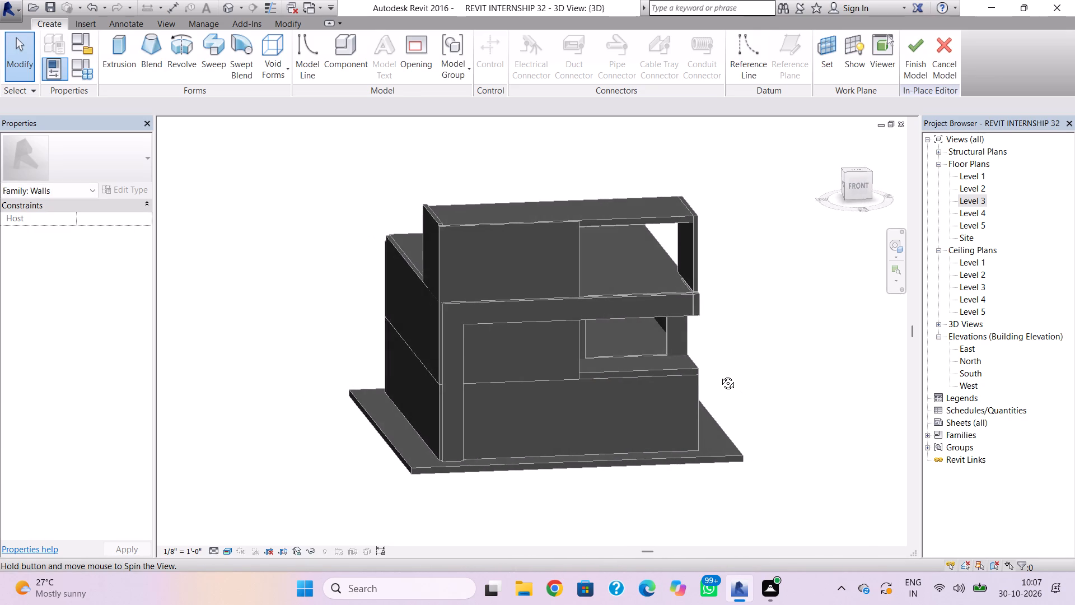
shift+right_drag(719, 375, 694, 333)
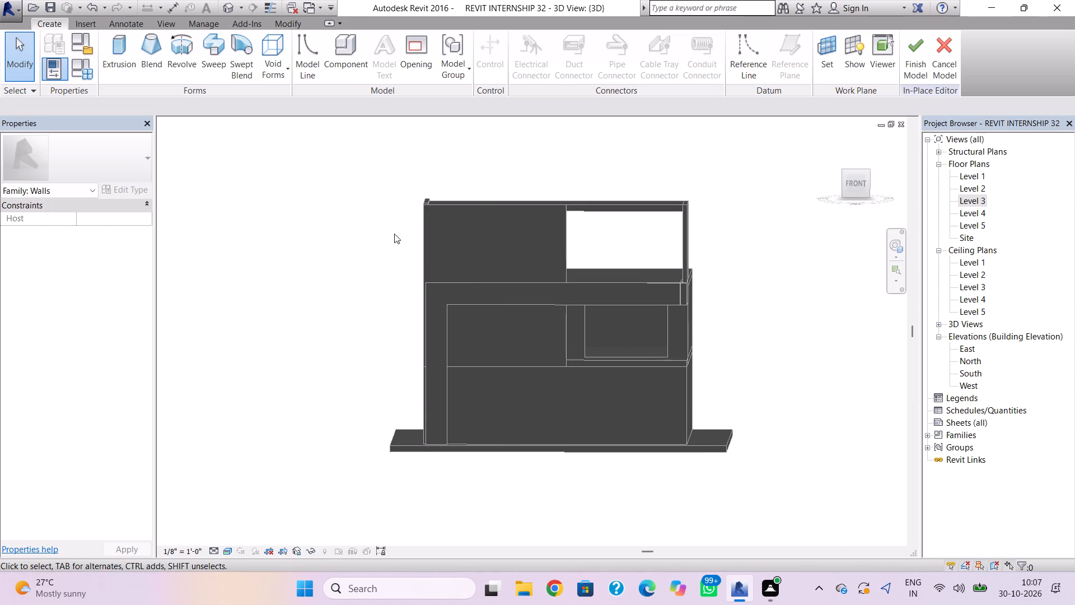
click(124, 40)
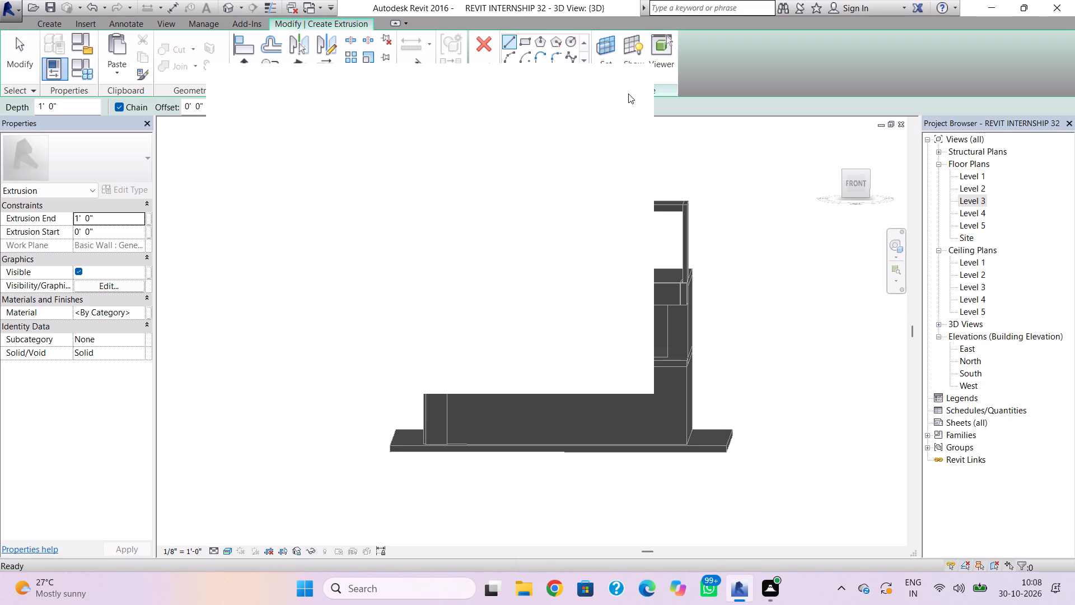
click(628, 91)
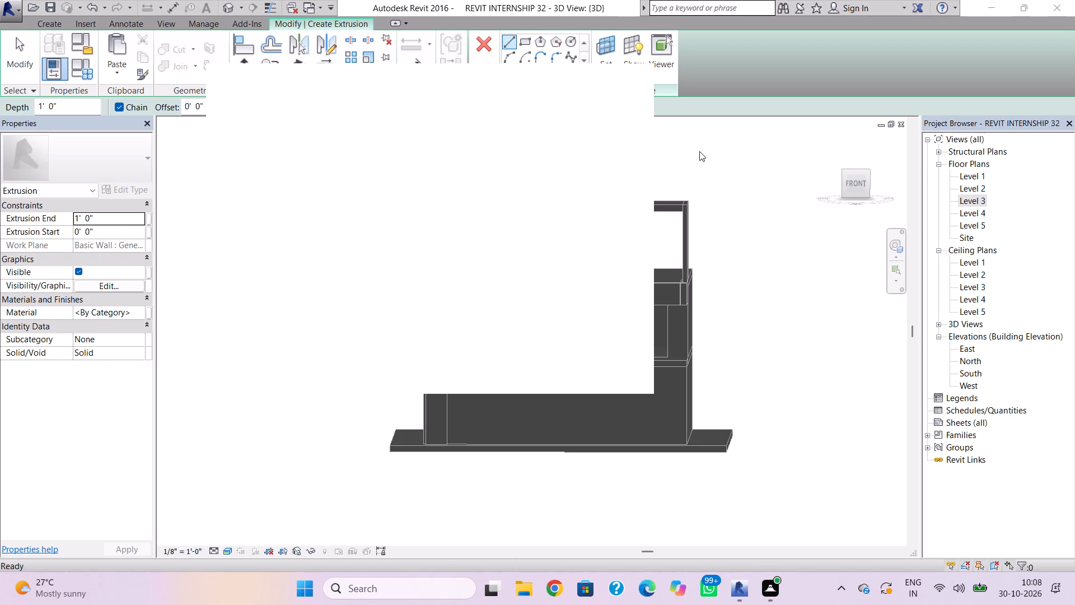
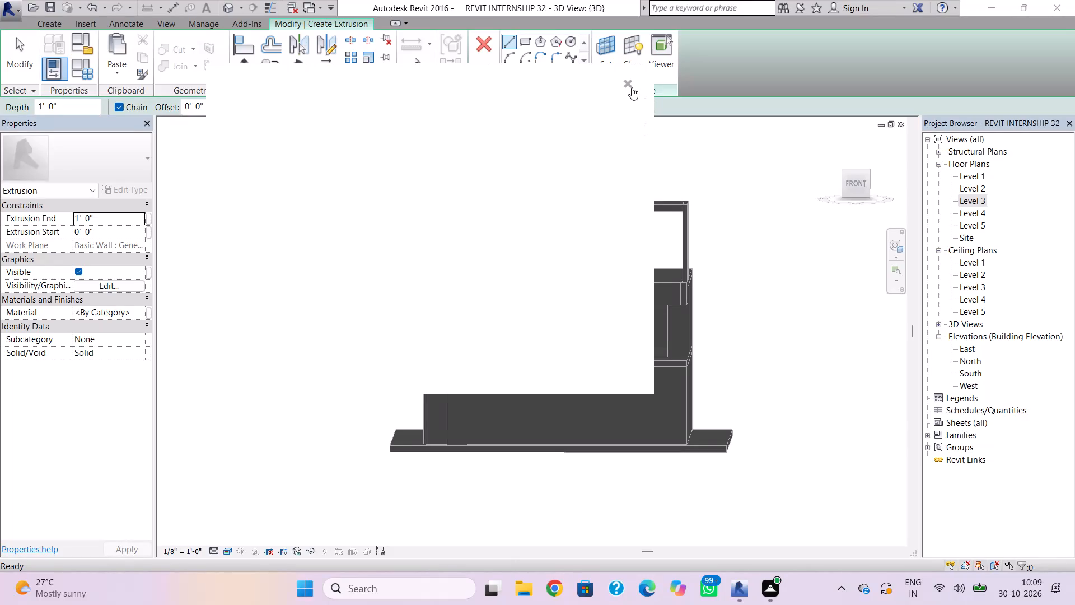
Sketch a rectangle from the frame's inner upper corner to the floor slab, ending at the recess wall edge, and finish the 1' 0" extrusion.
click(632, 87)
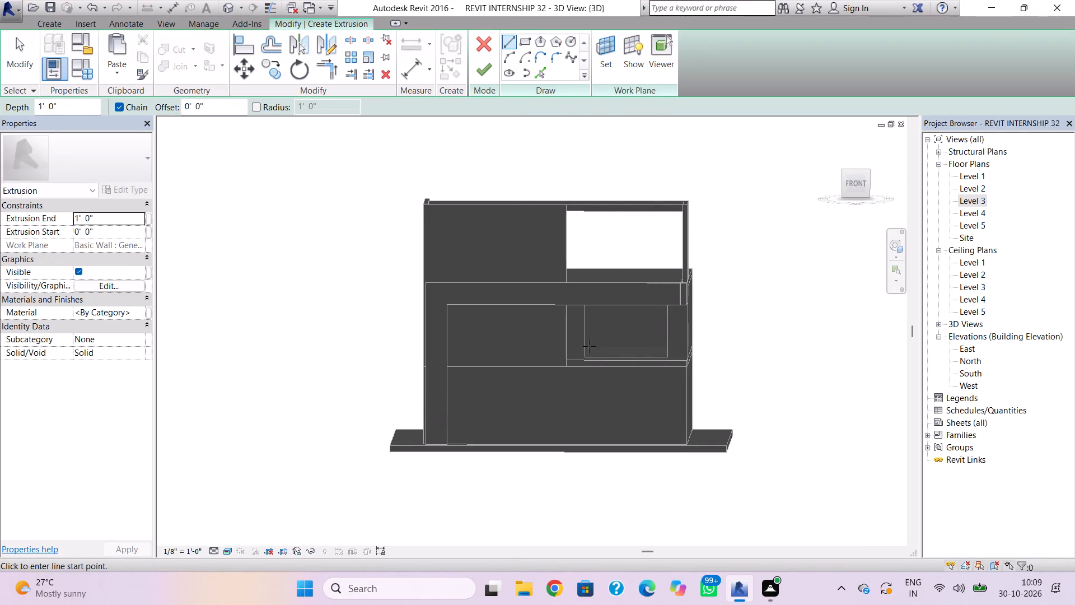
scroll(454, 373, up, 4)
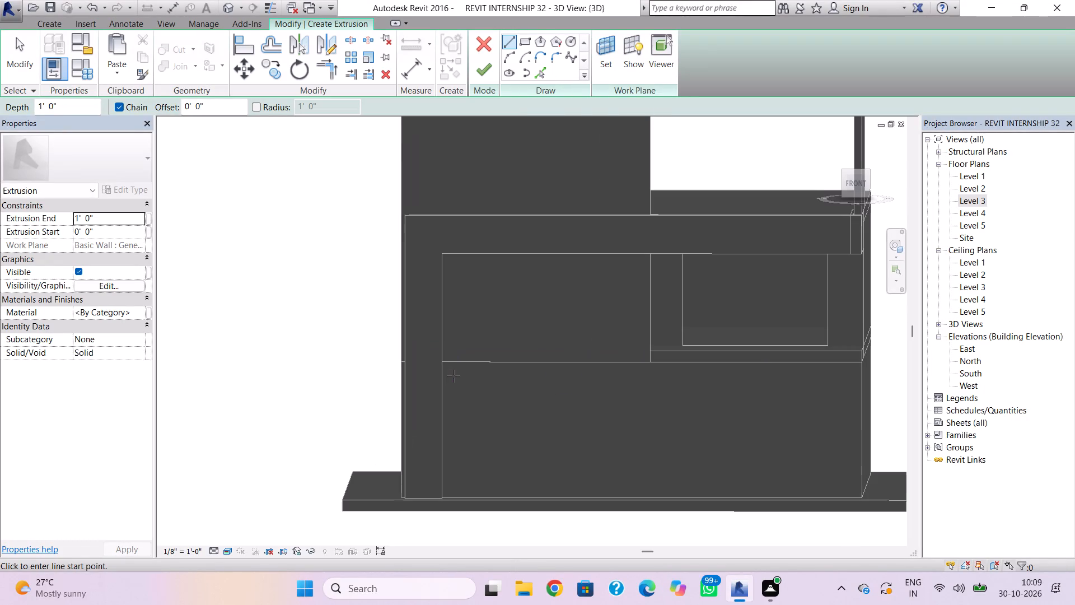
click(442, 256)
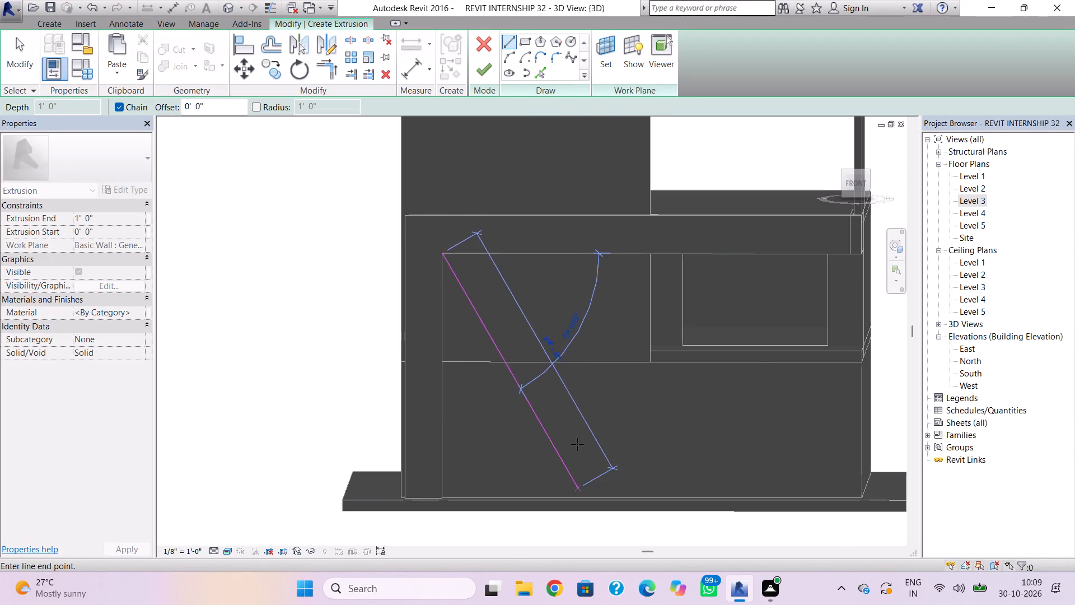
click(522, 41)
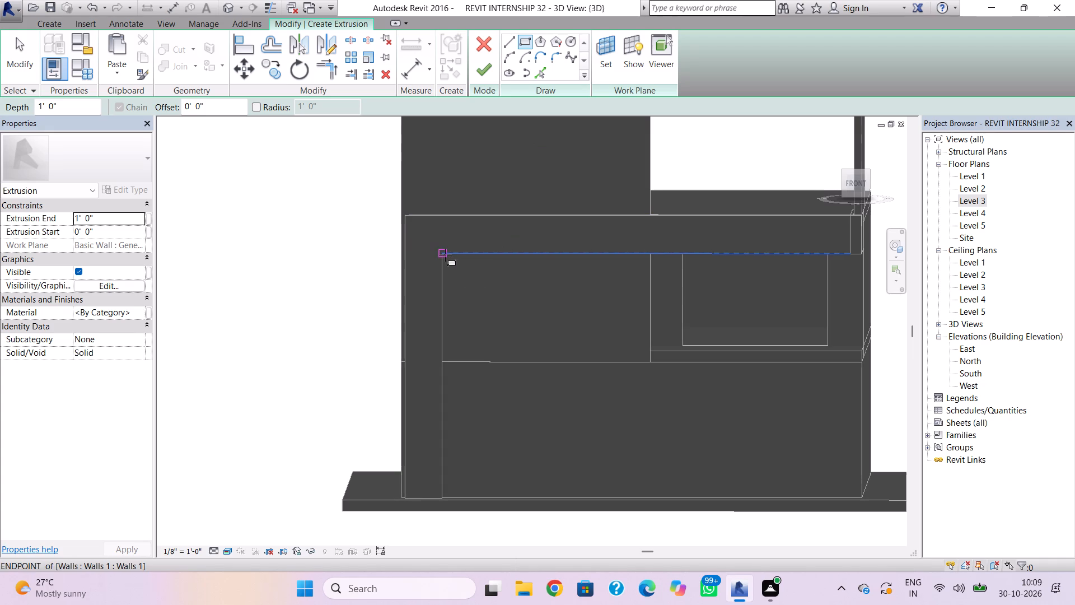
click(445, 255)
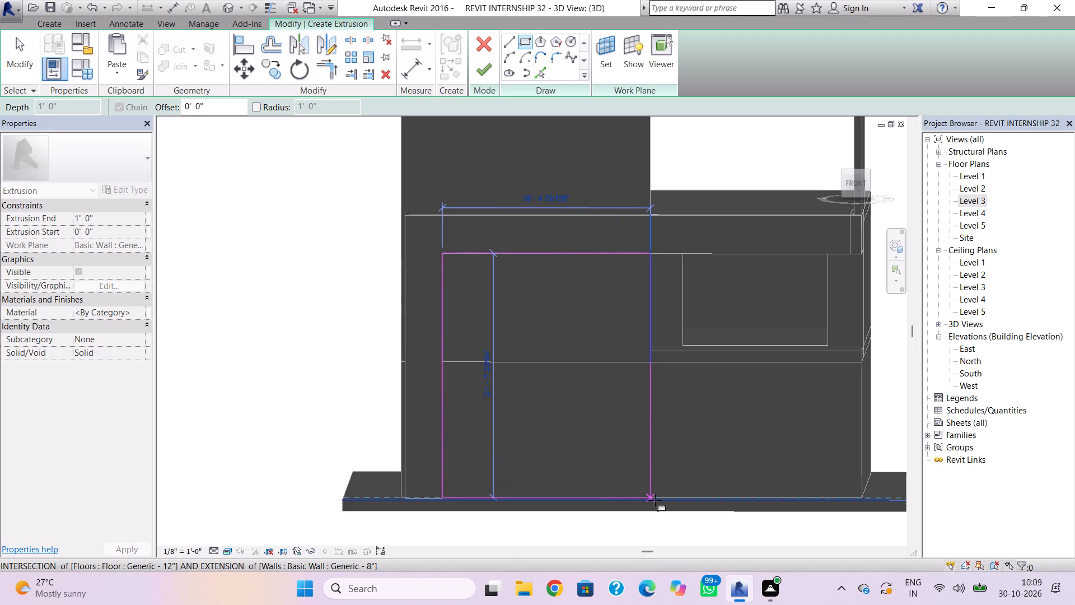
click(655, 500)
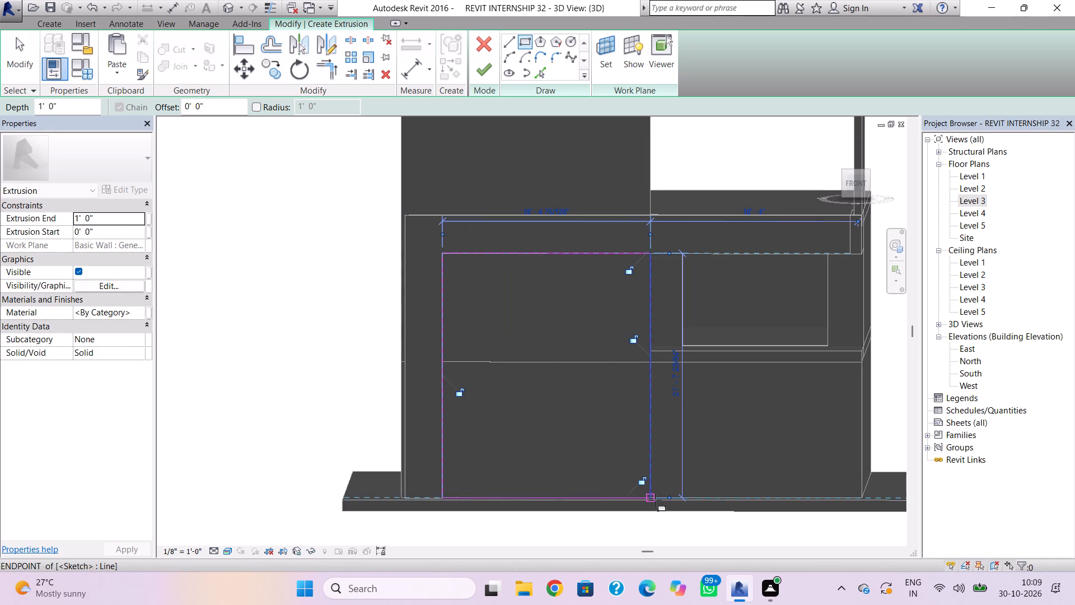
click(479, 75)
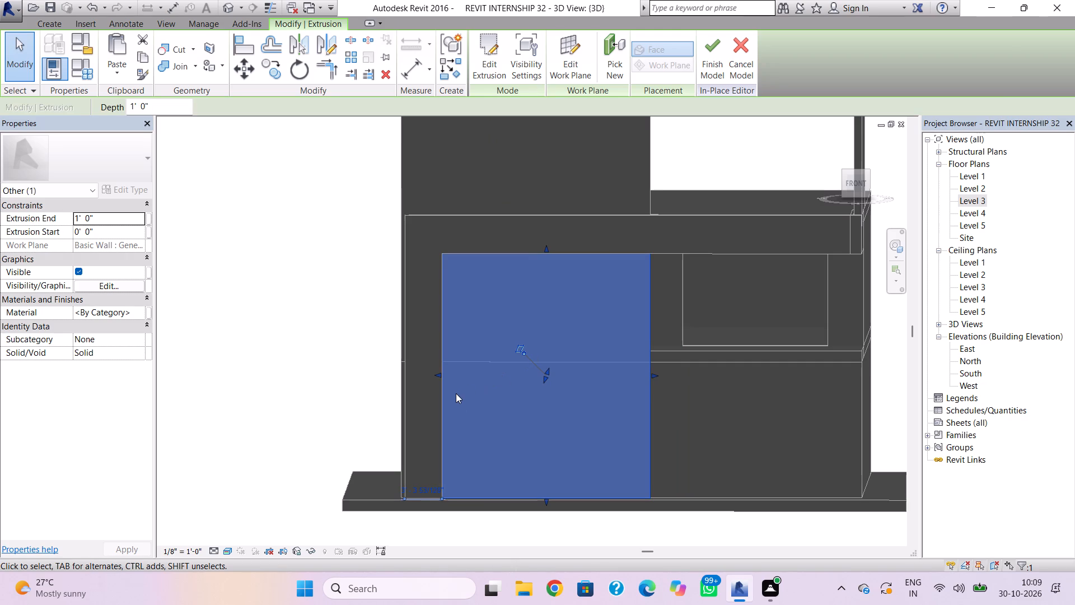
Stretch the extrusion's faces to a start of -0' 8" and an end of about 1' 4".
shift+right_drag(456, 393, 582, 513)
scroll(545, 397, up, 1)
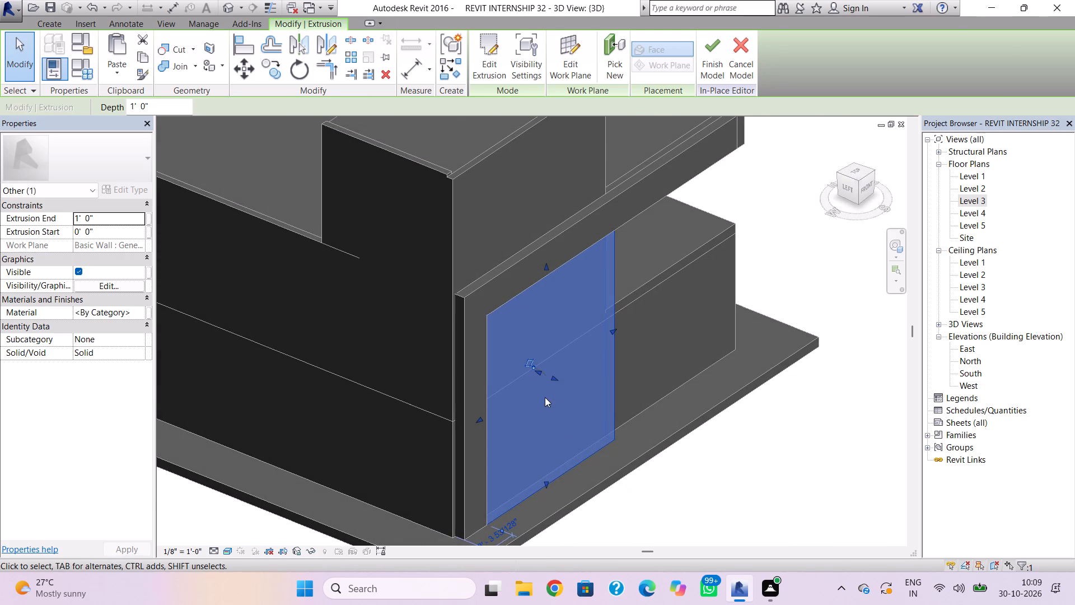
click(562, 376)
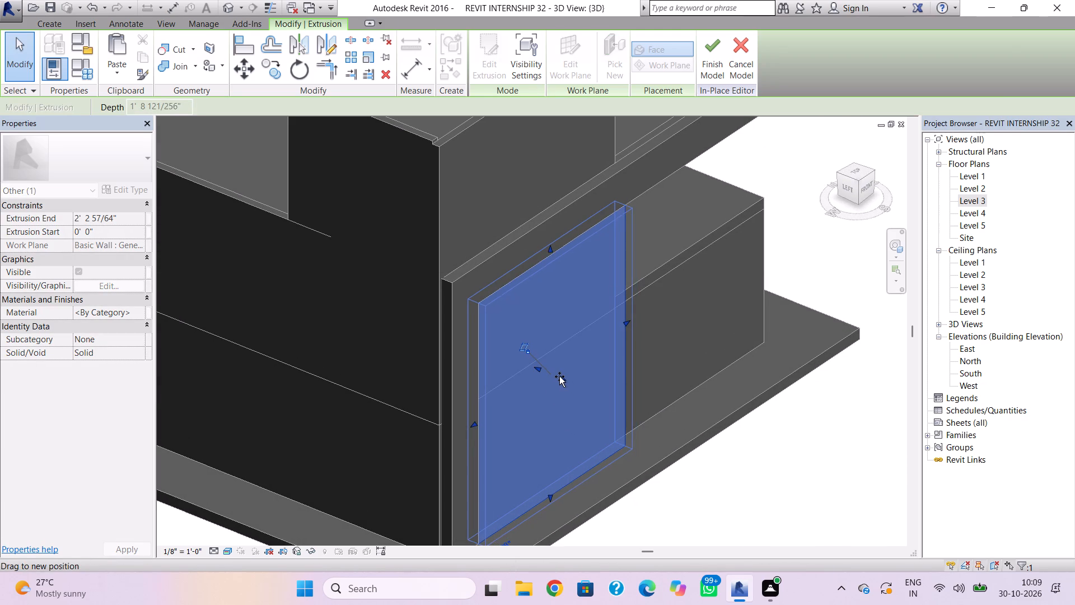
click(693, 380)
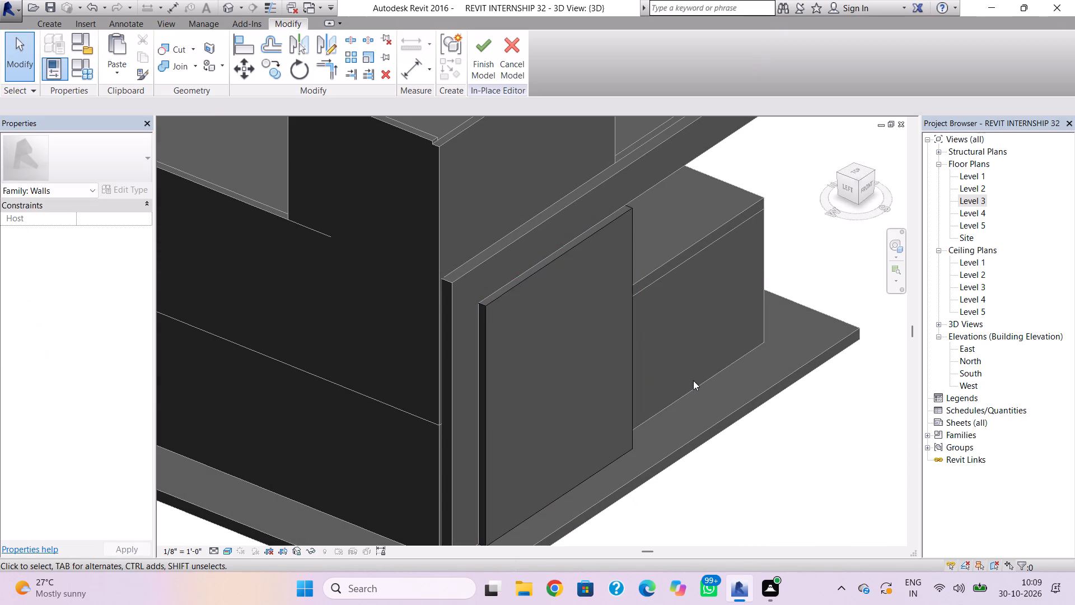
shift+right_drag(678, 389, 581, 385)
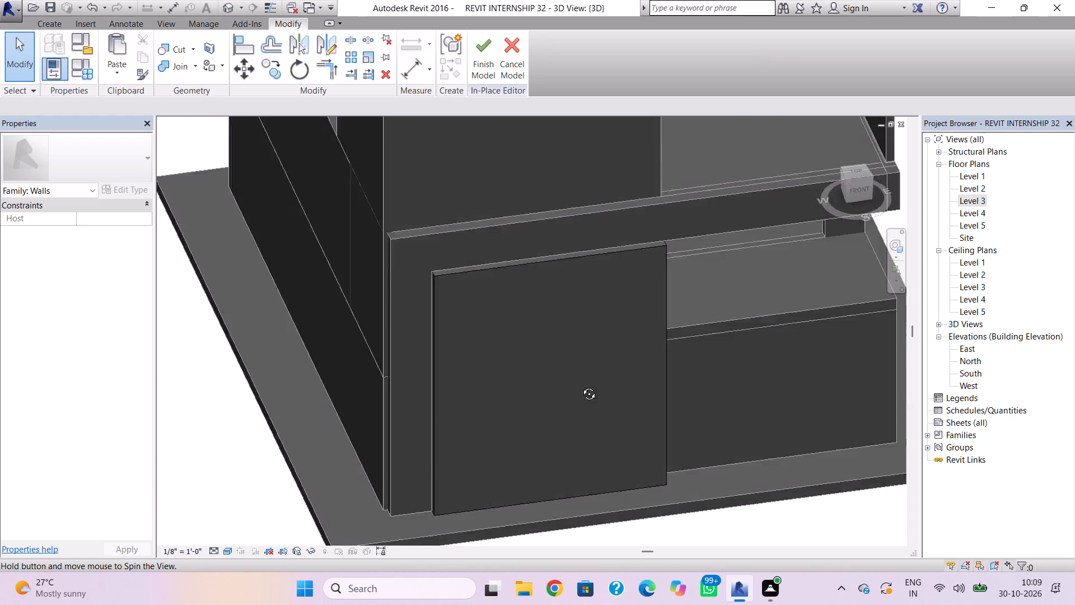
shift+right_drag(581, 385, 434, 319)
click(610, 412)
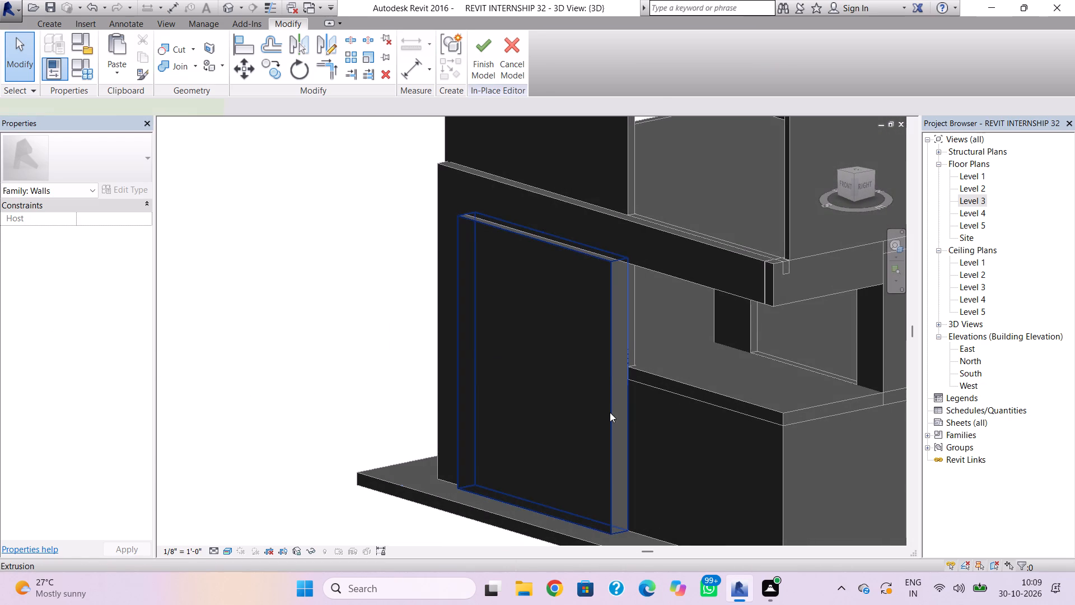
scroll(565, 402, up, 2)
scroll(551, 359, up, 2)
drag(550, 360, 558, 353)
drag(516, 366, 522, 364)
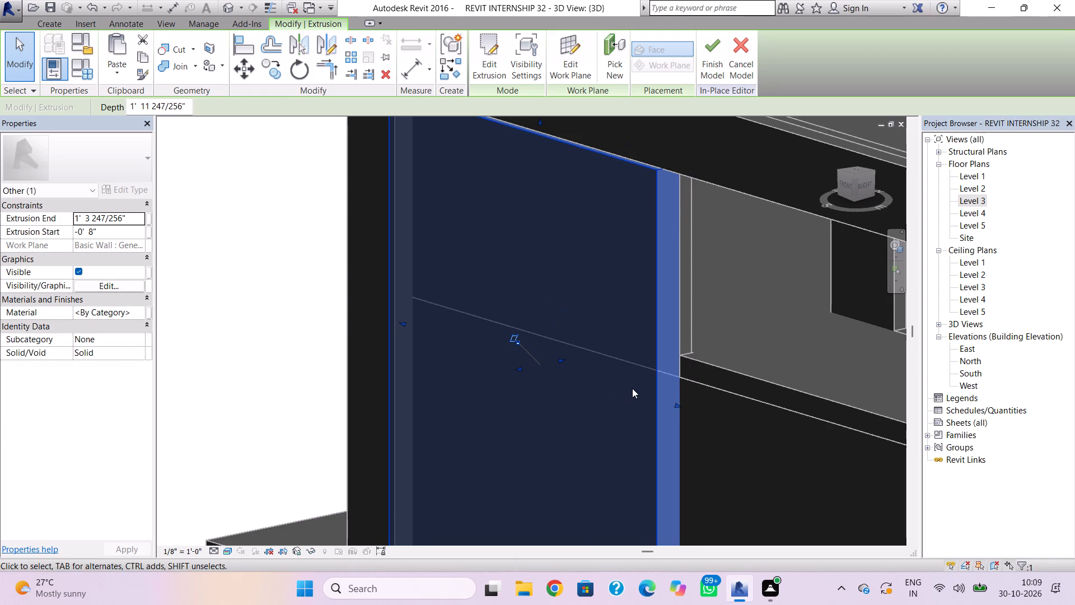
Pull the extrusion's front face back to an end of about 0' 5" so the panel sits recessed within the frame.
key(Escape)
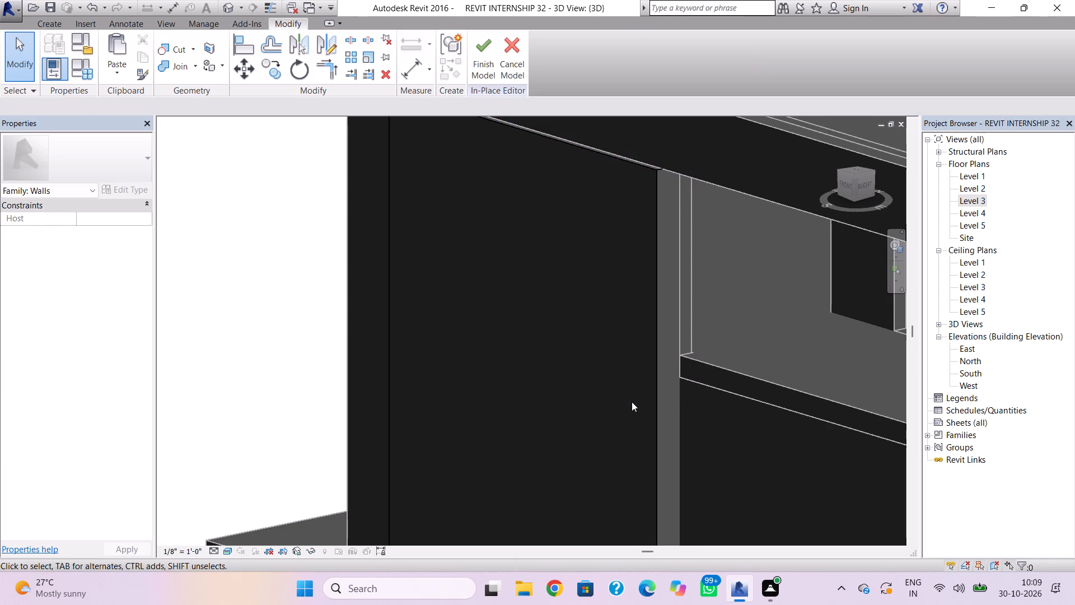
scroll(677, 424, down, 1)
middle_drag(677, 424, 665, 455)
click(665, 453)
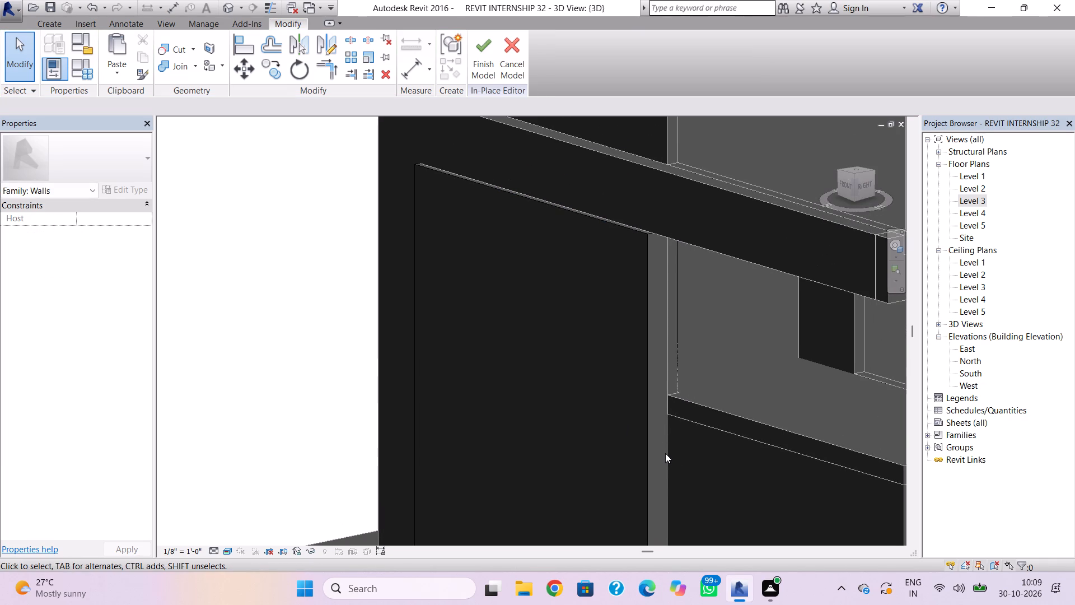
click(641, 468)
click(644, 464)
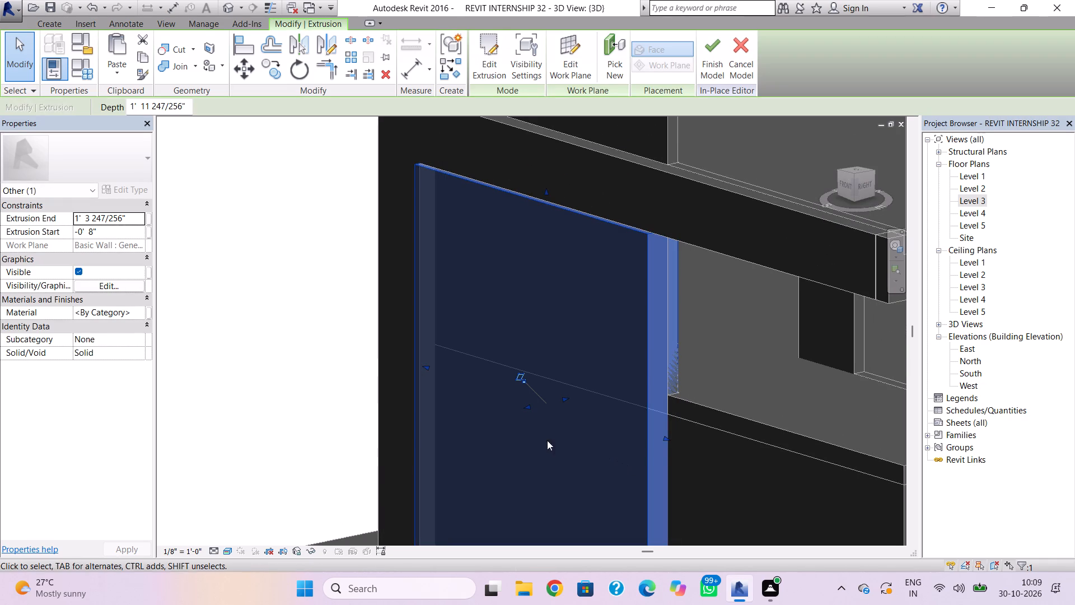
drag(566, 395, 578, 386)
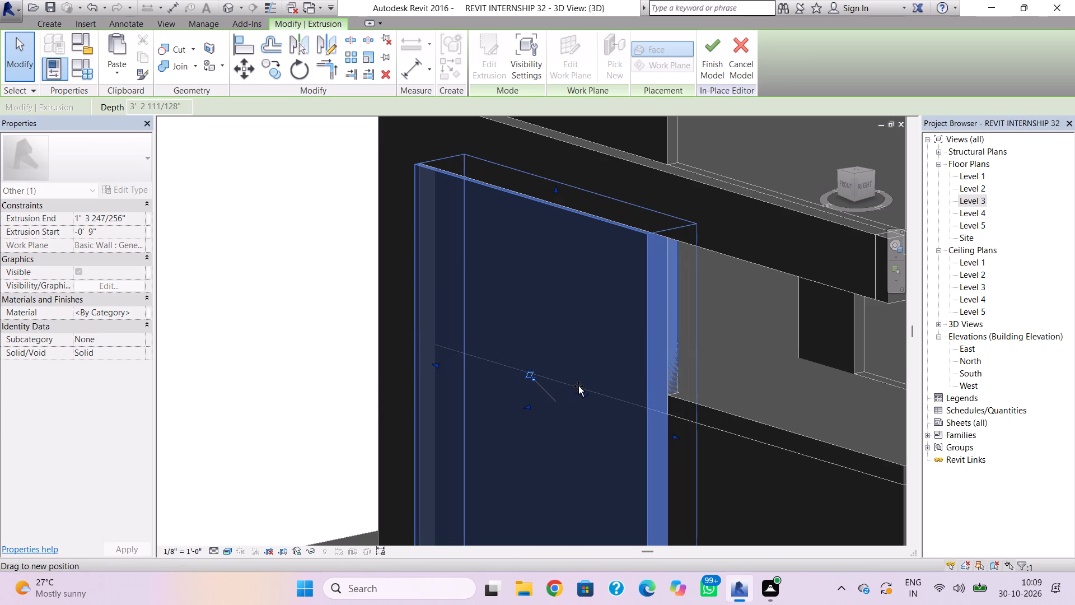
drag(578, 386, 565, 402)
drag(527, 409, 551, 402)
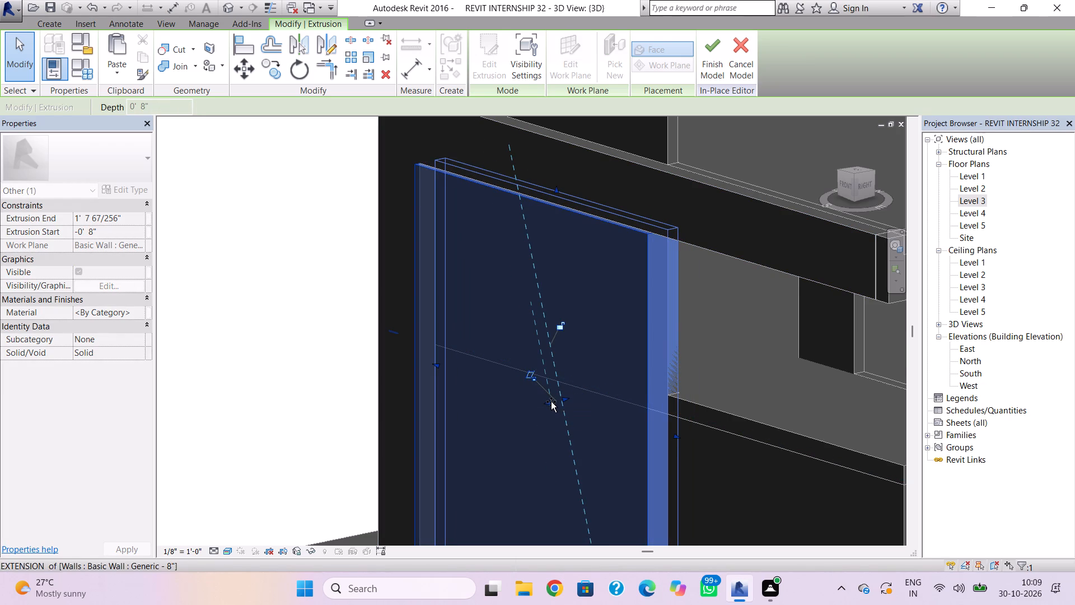
drag(551, 402, 546, 412)
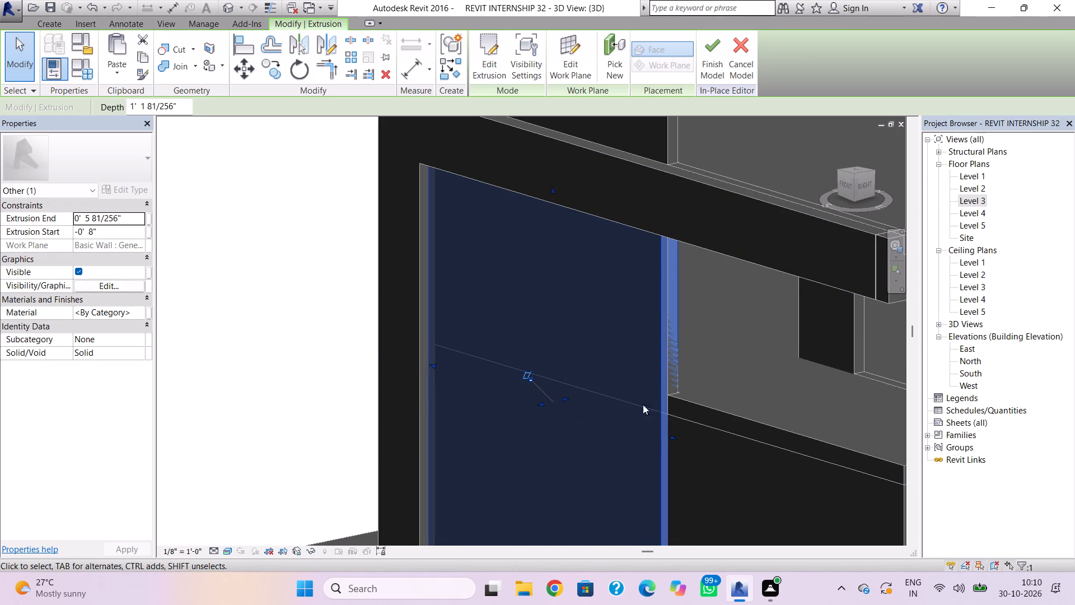
click(701, 394)
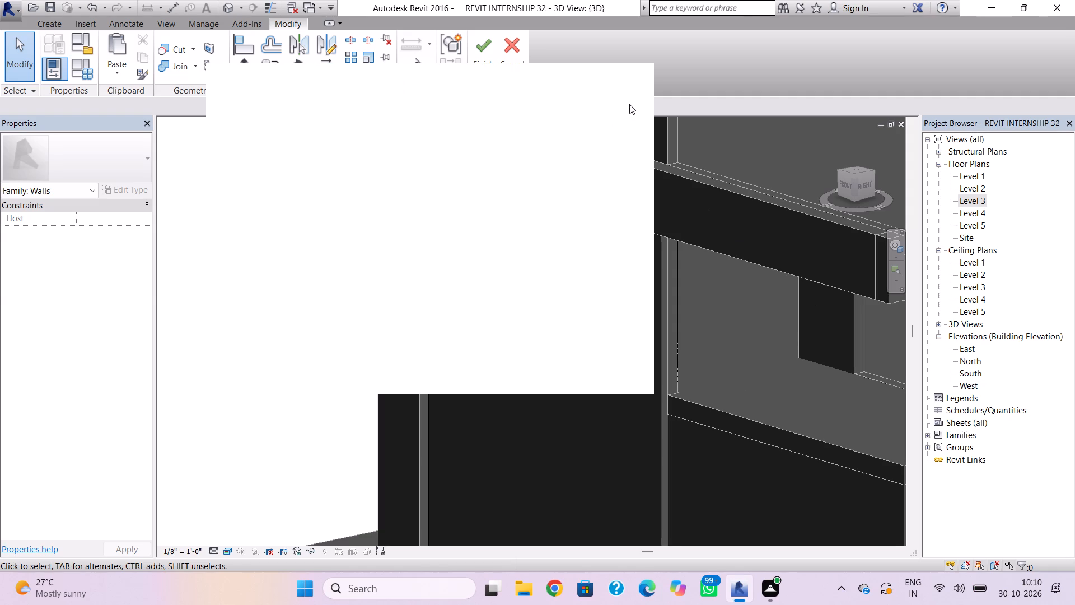
Dismiss the pop-up window covering the view and finish the in-place wall model.
scroll(725, 201, down, 1)
middle_drag(725, 210, 704, 292)
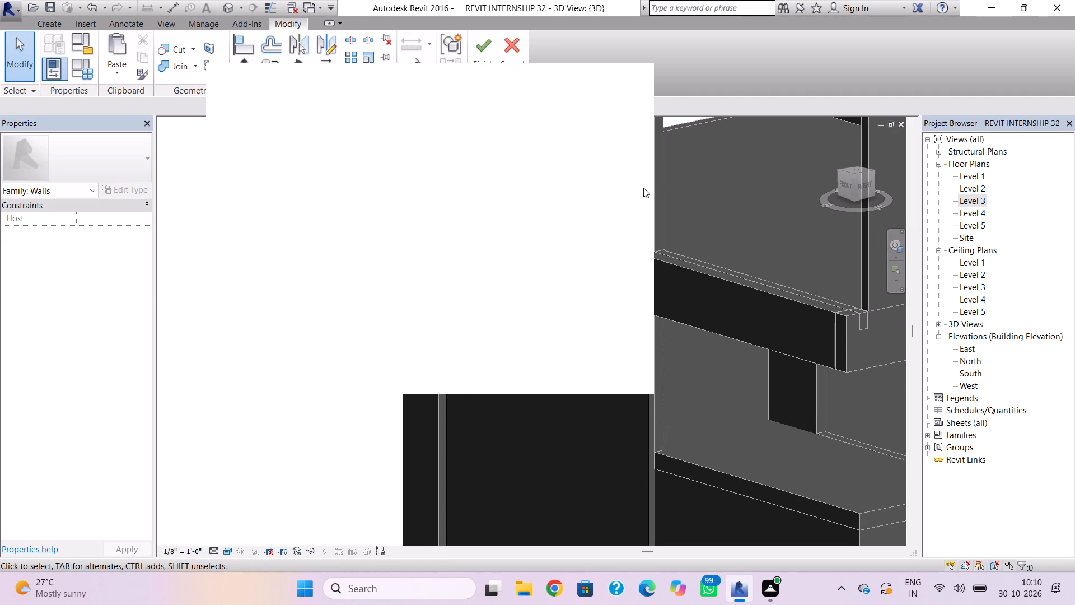
drag(643, 188, 644, 238)
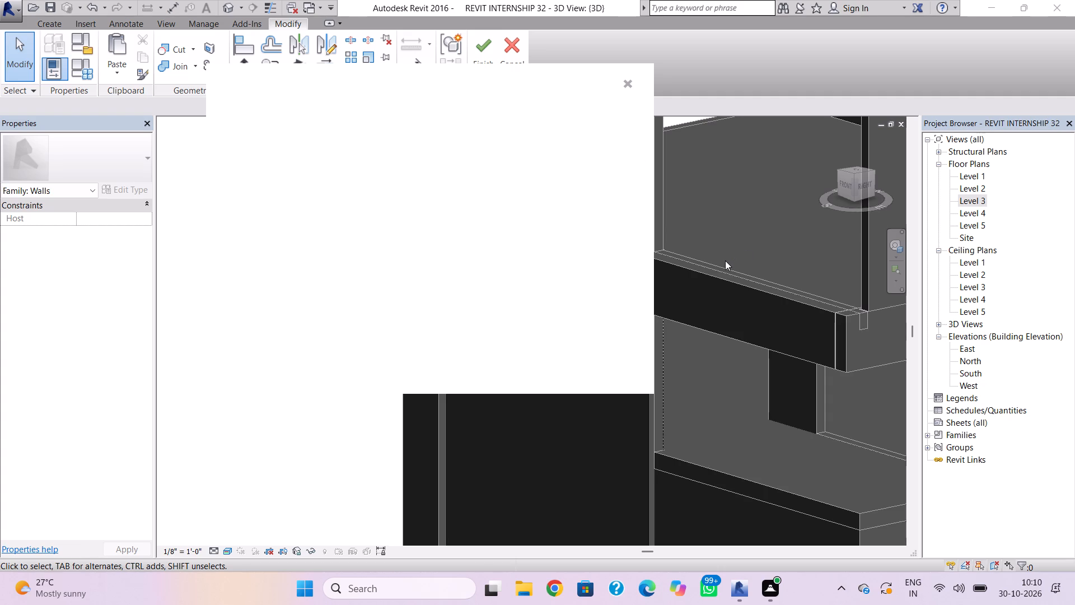
click(623, 85)
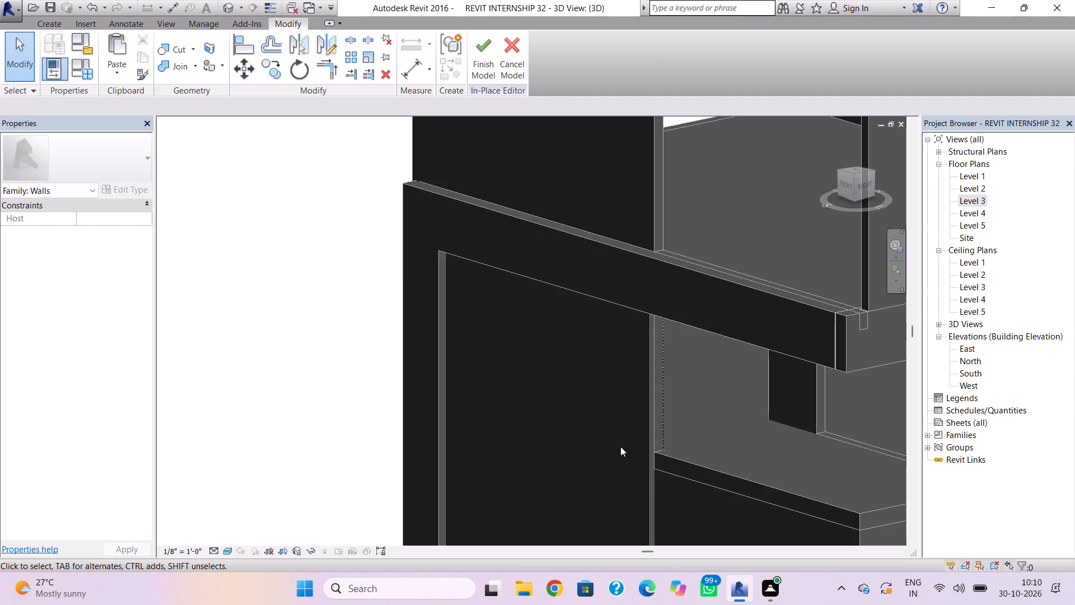
shift+right_drag(618, 450, 685, 417)
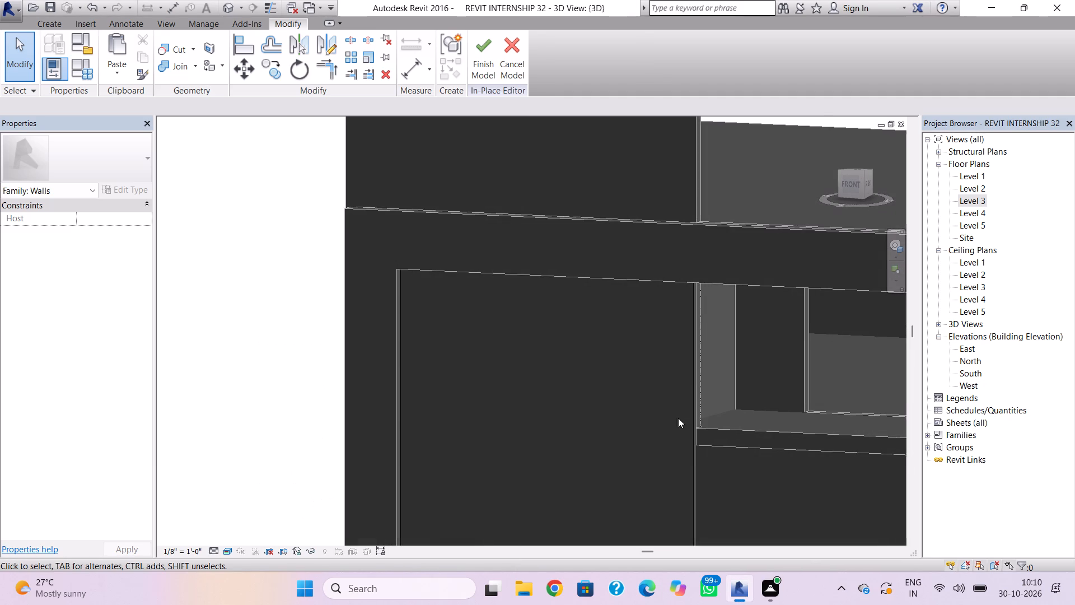
click(479, 57)
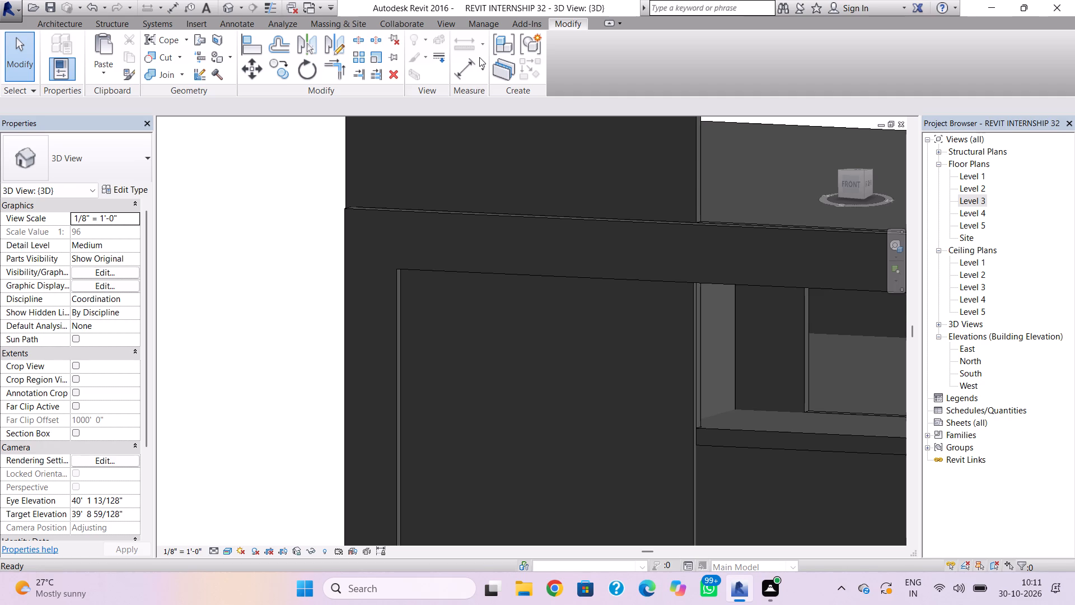
Examine the front facade and the new recessed panel from below and from the front.
shift+right_drag(607, 425, 557, 304)
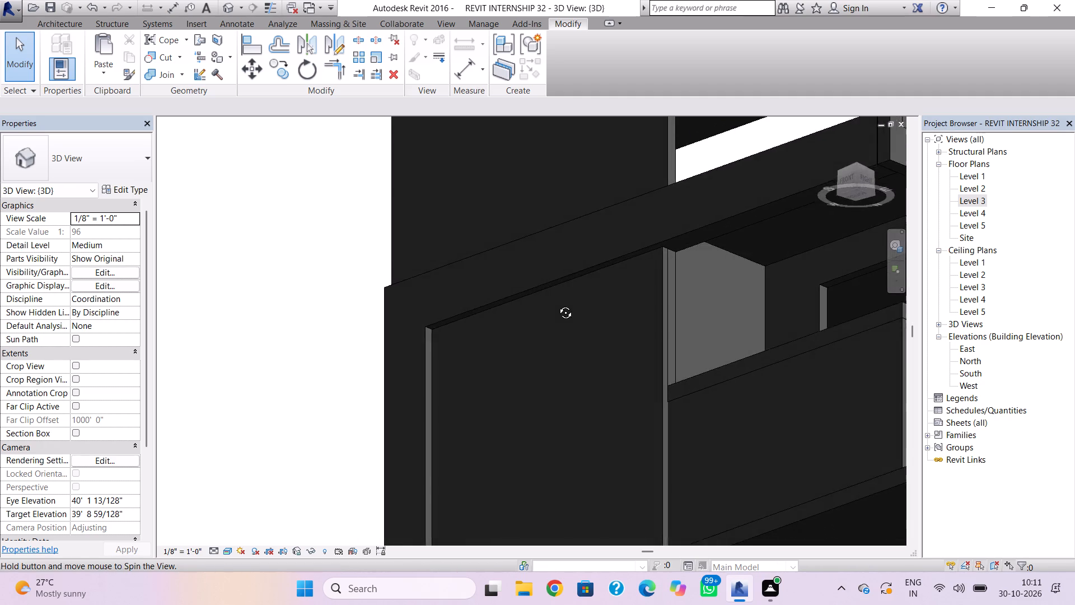
shift+right_drag(557, 304, 696, 391)
scroll(698, 463, down, 3)
middle_drag(698, 459, 690, 409)
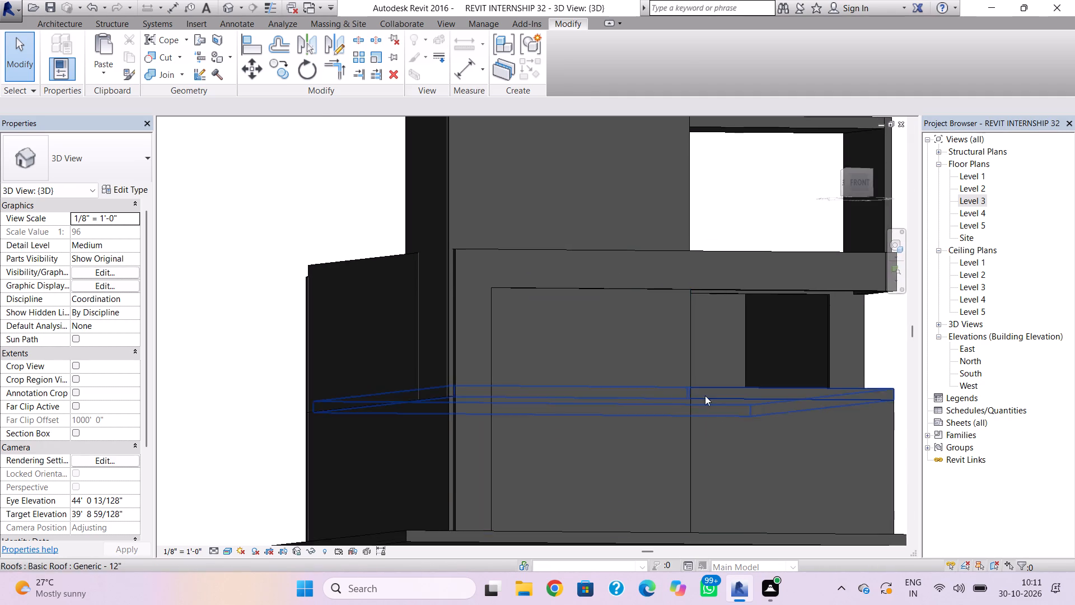
scroll(712, 476, down, 2)
middle_drag(712, 477, 700, 445)
shift+right_drag(714, 459, 681, 487)
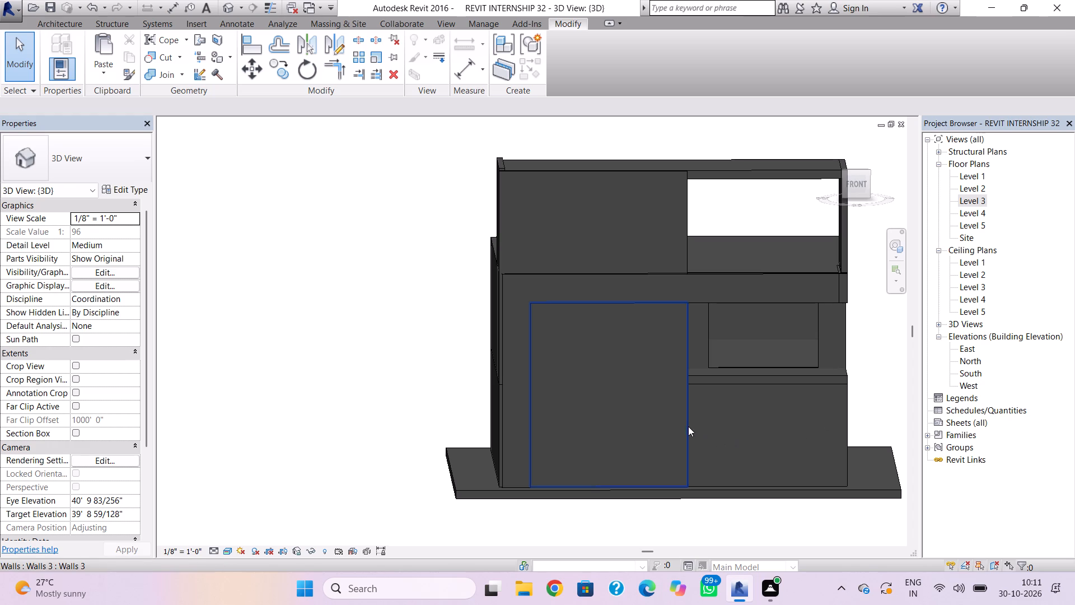
Stretch the in-place panel's front and back faces outward so it stands as a thin slab in front of the frame.
shift+right_drag(697, 429, 529, 454)
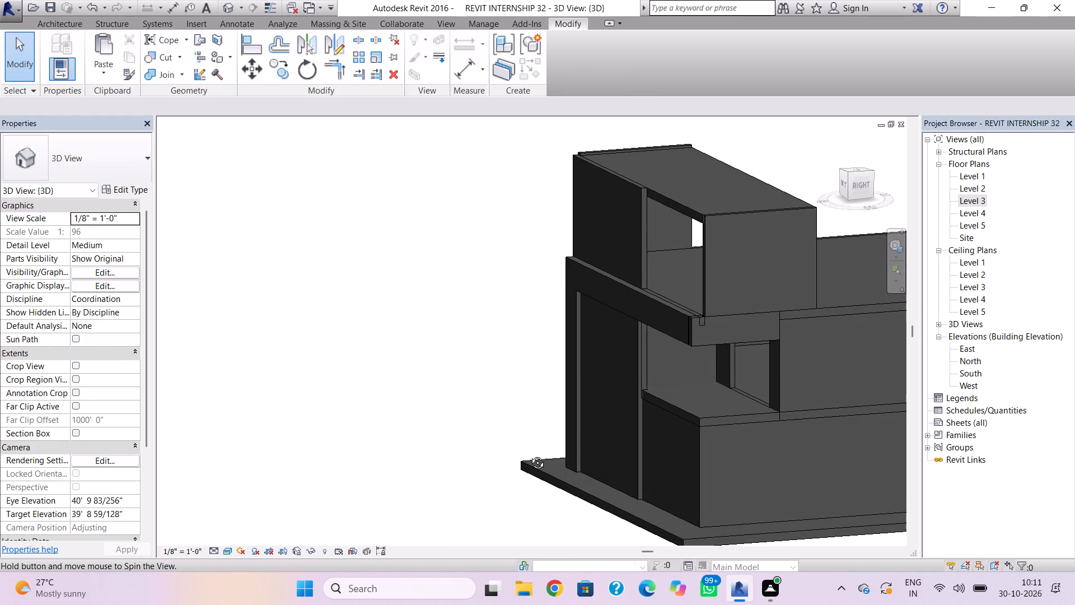
shift+right_drag(529, 454, 531, 446)
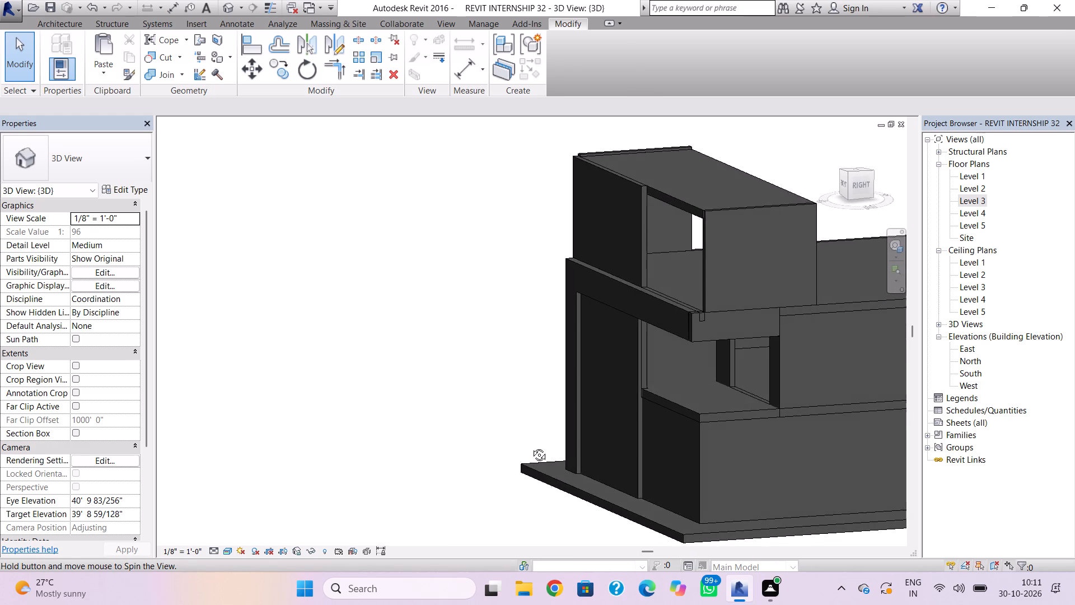
shift+right_drag(531, 446, 533, 443)
click(653, 367)
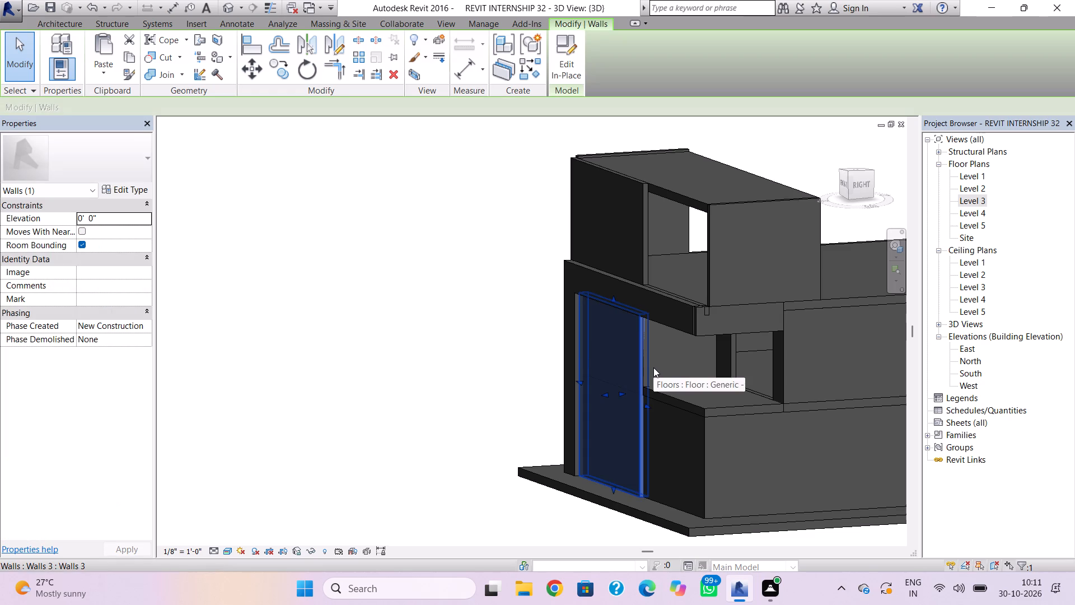
drag(607, 397, 582, 411)
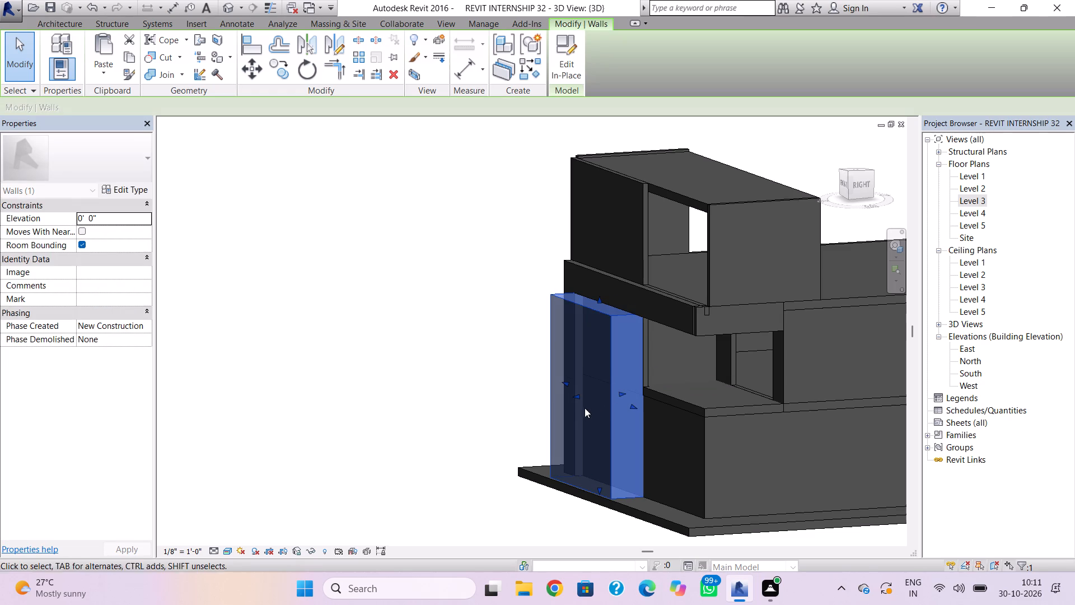
drag(627, 395, 579, 419)
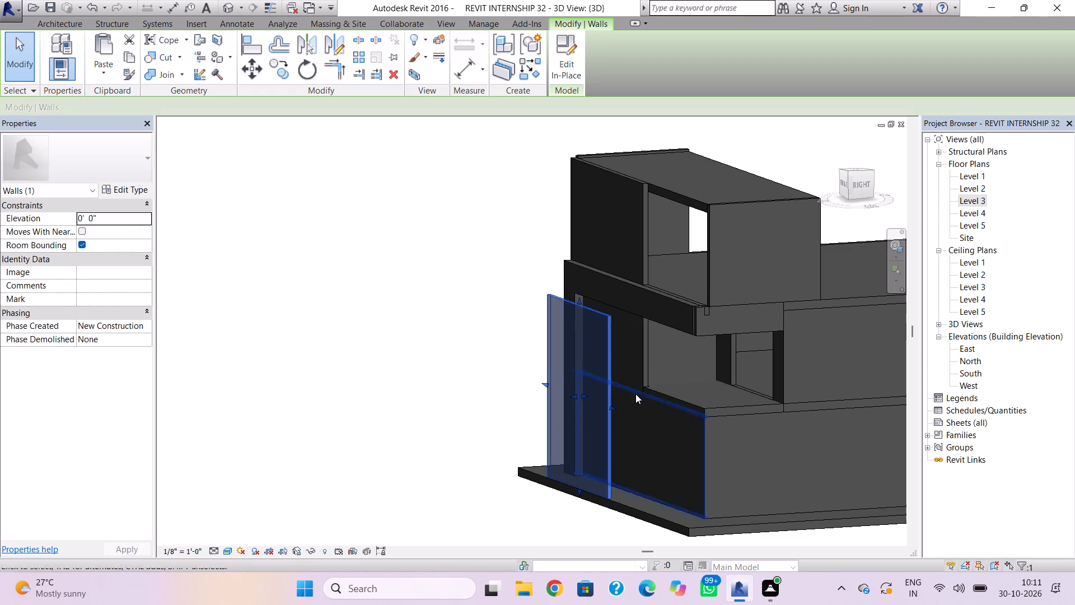
Edit the profile of the Level 2 wall behind the front panel and sketch a rectangle about 7' wide and 8' high down to its bottom edge.
click(647, 378)
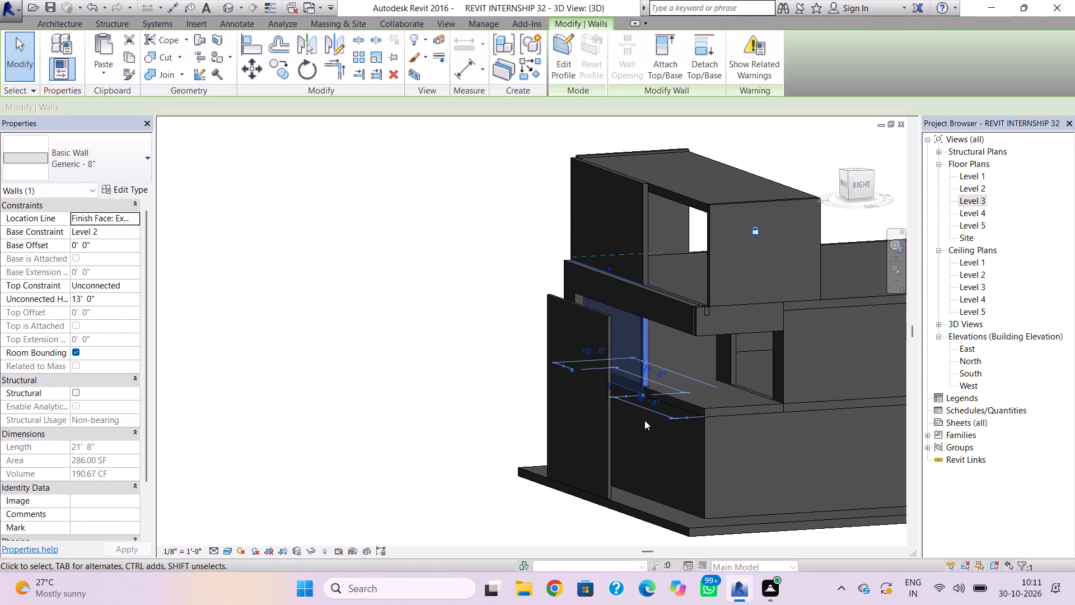
click(558, 29)
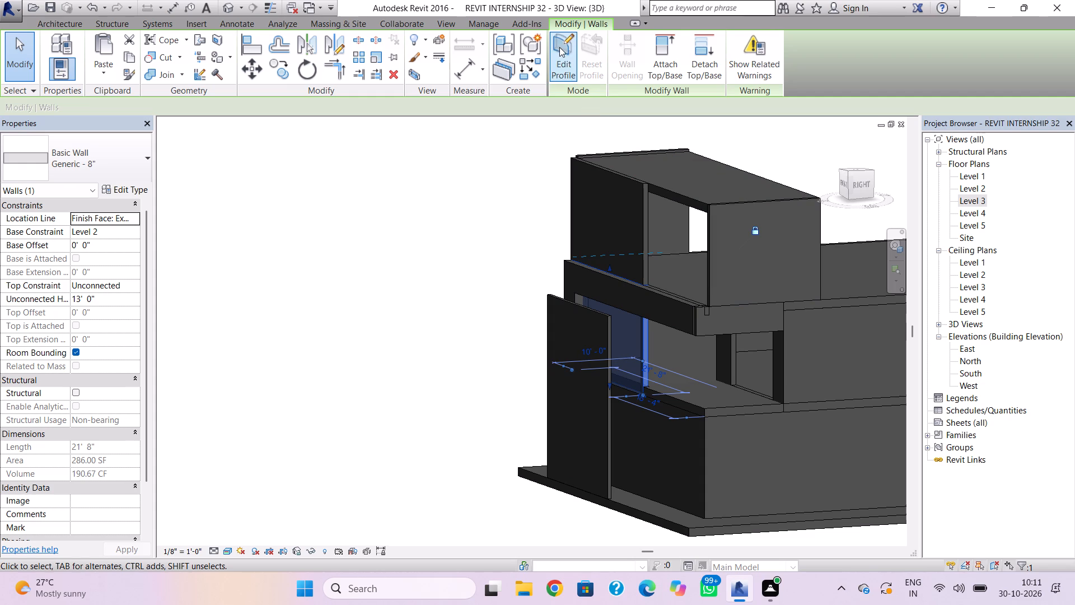
click(559, 47)
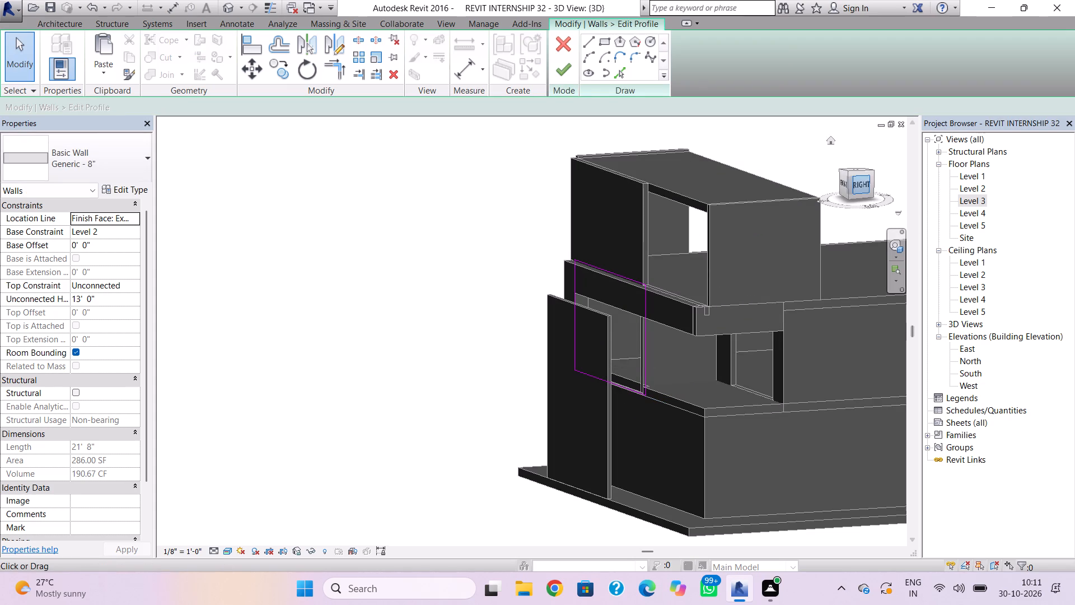
click(842, 183)
shift+right_drag(611, 409, 774, 376)
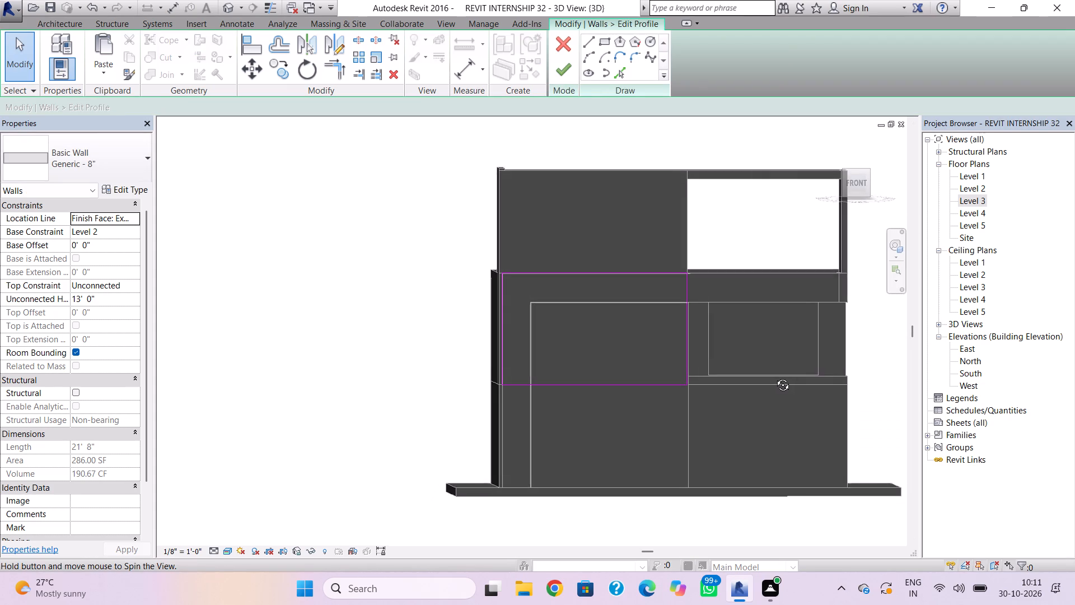
shift+right_drag(774, 376, 767, 370)
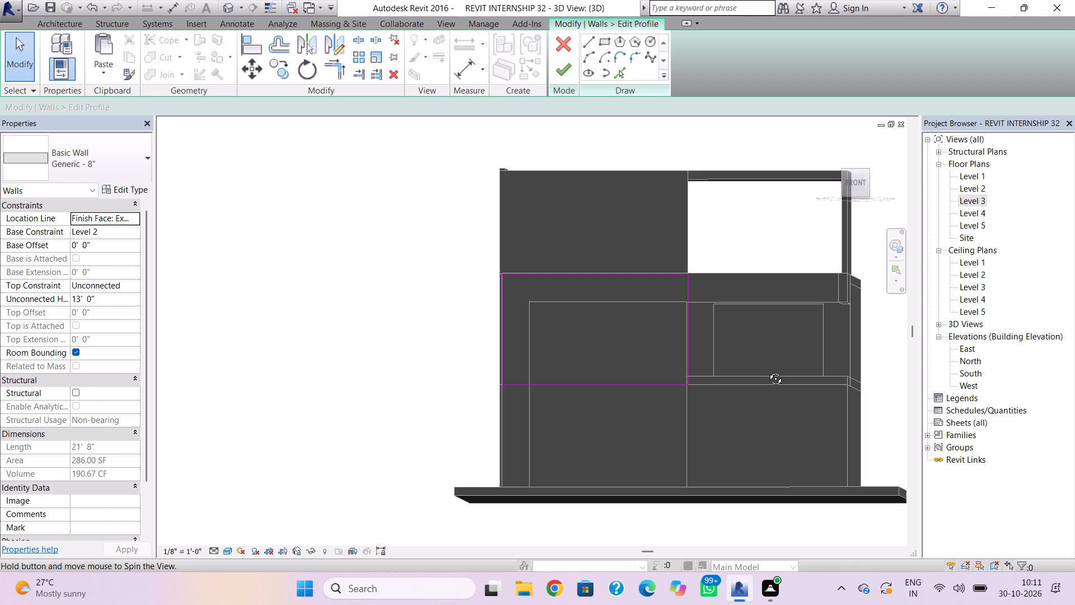
shift+right_drag(767, 370, 772, 373)
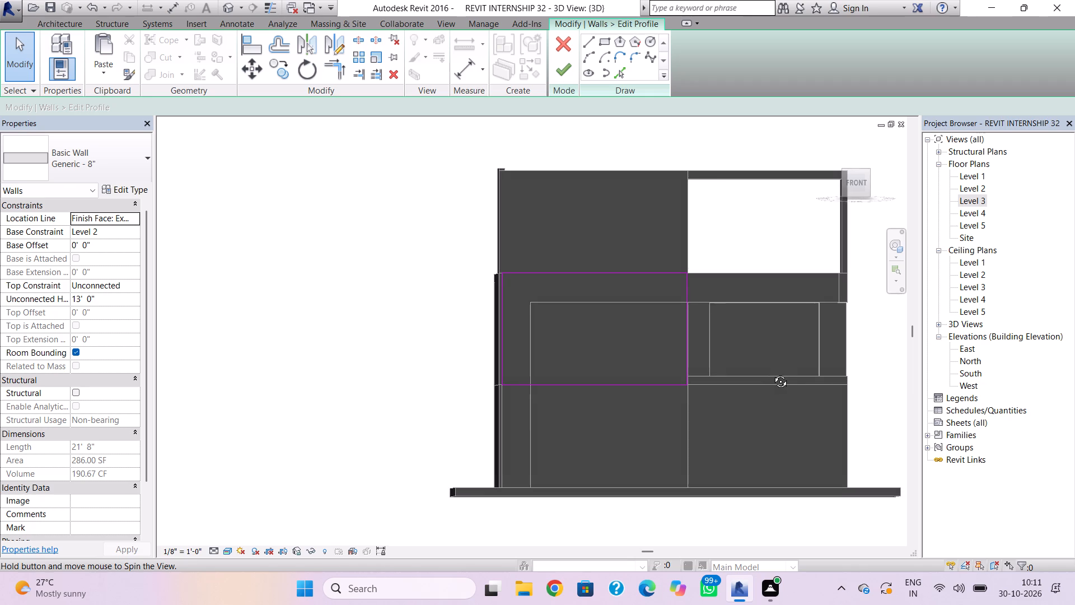
shift+right_drag(772, 373, 771, 374)
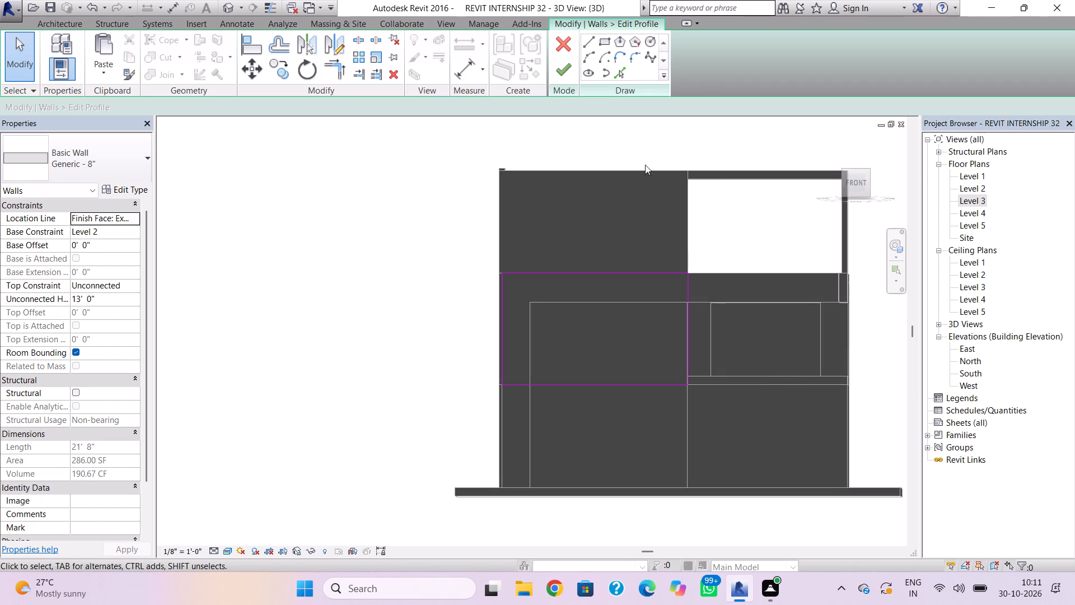
click(607, 44)
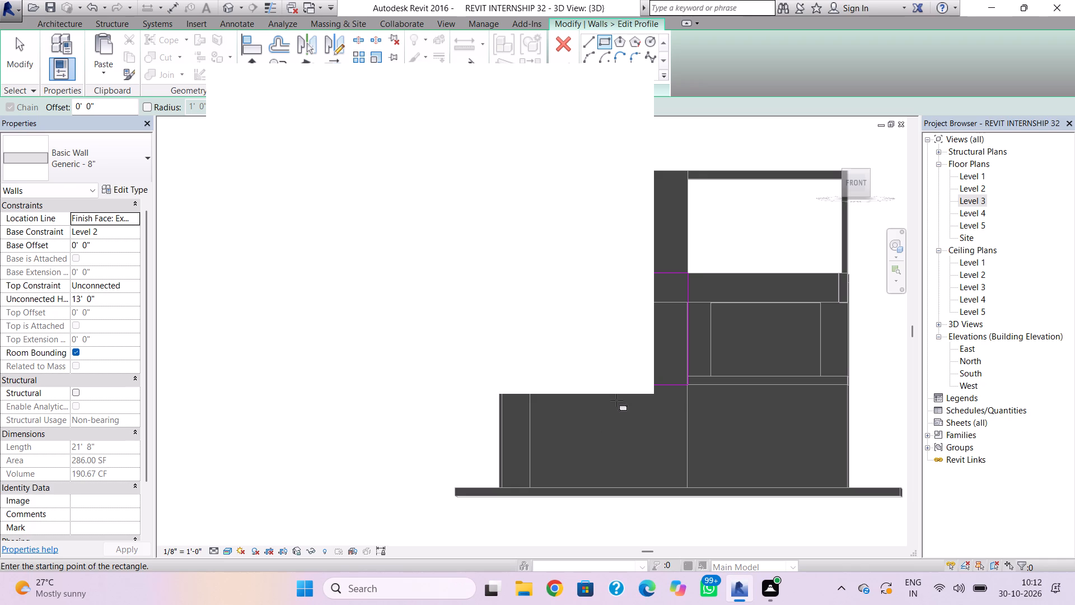
click(628, 83)
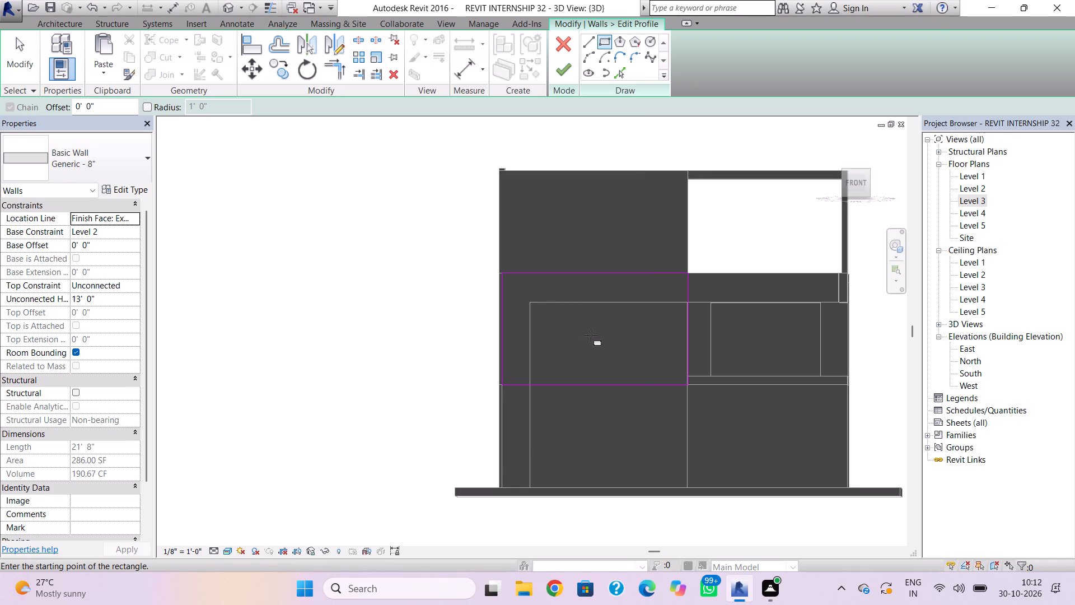
click(542, 315)
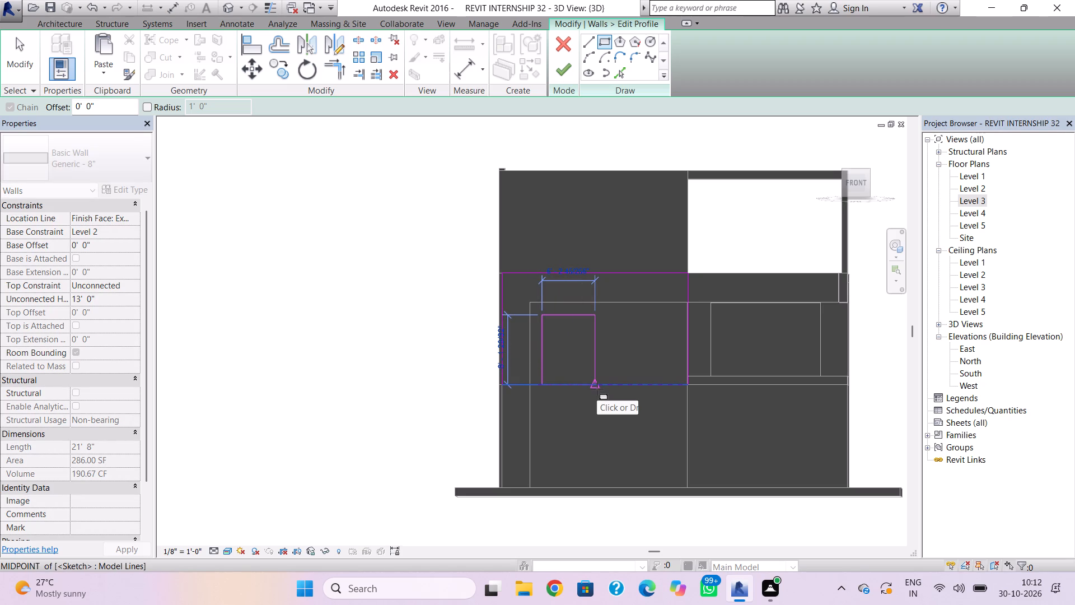
click(601, 389)
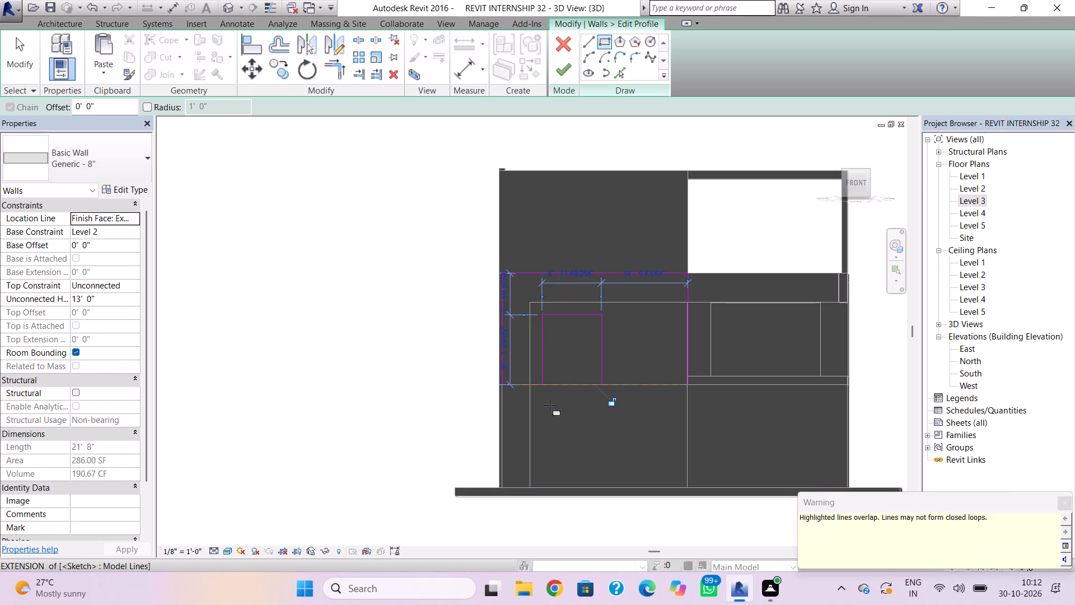
key(Escape)
key(Escape)
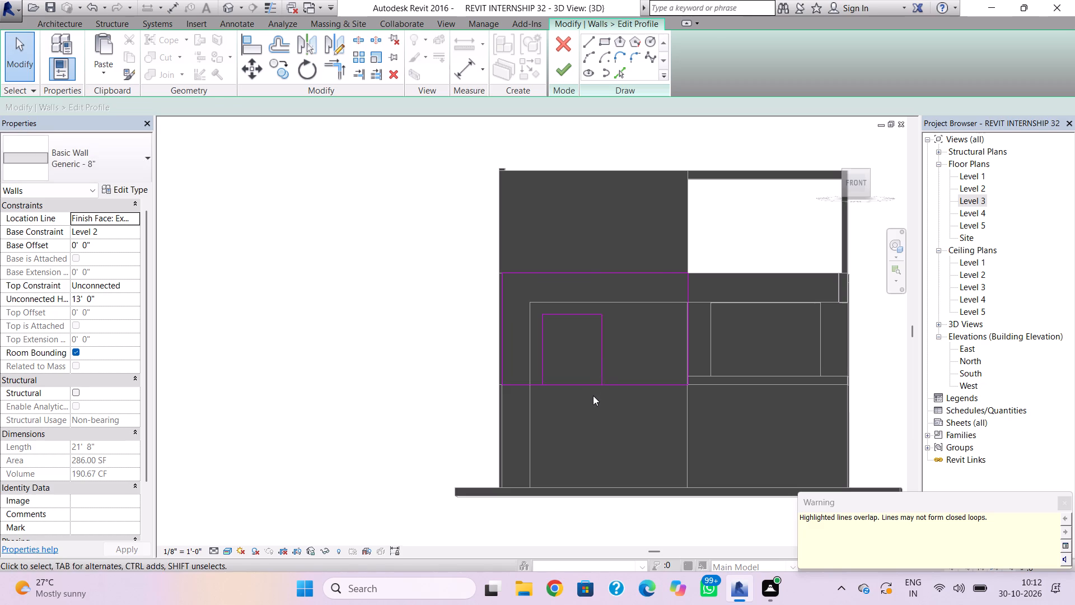
Replace the overlapping bottom lines with segments on both sides of the rectangle to form a doorway notch, and finish the Level 2 wall profile.
click(593, 385)
key(Delete)
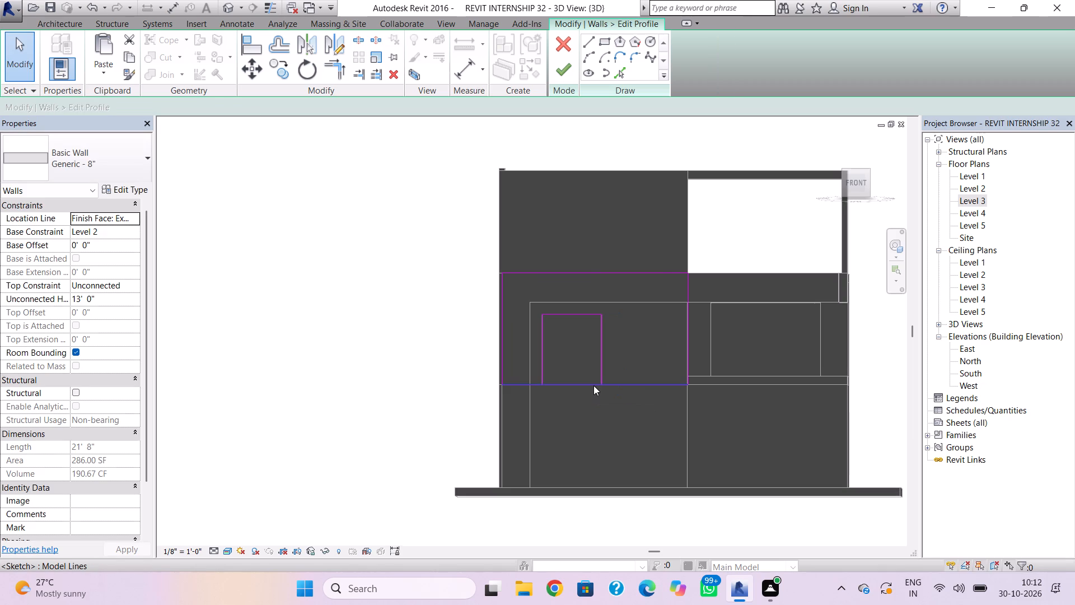
click(593, 385)
key(Delete)
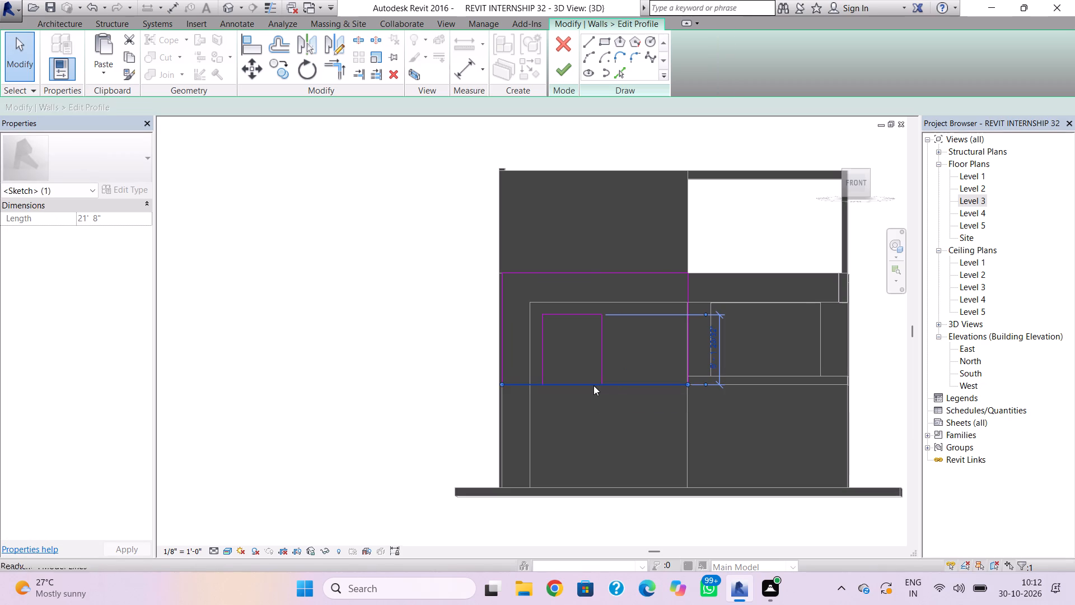
click(586, 42)
scroll(560, 407, up, 3)
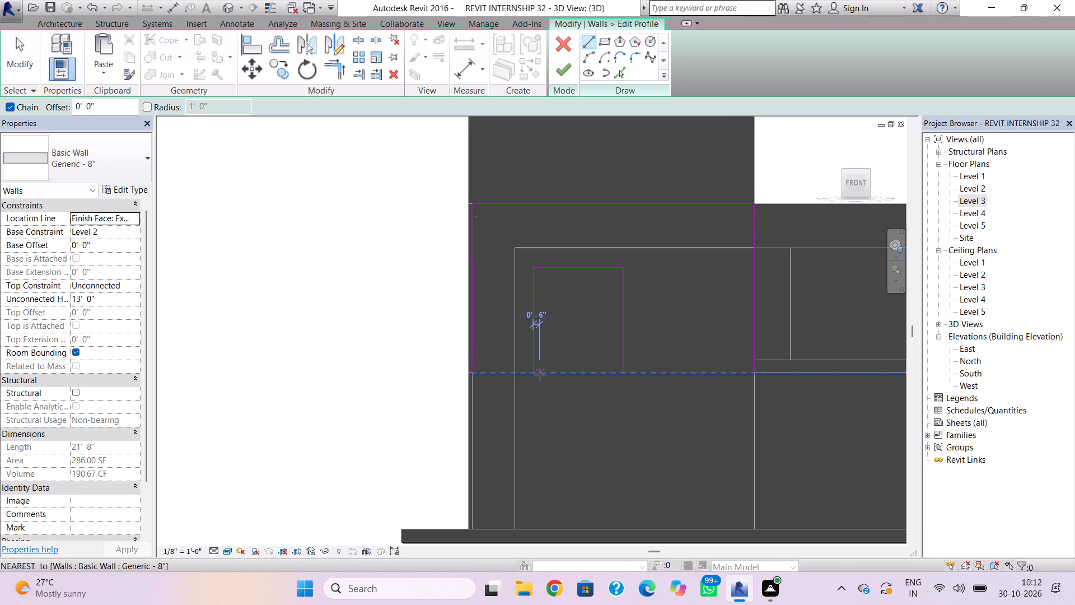
click(538, 374)
click(470, 376)
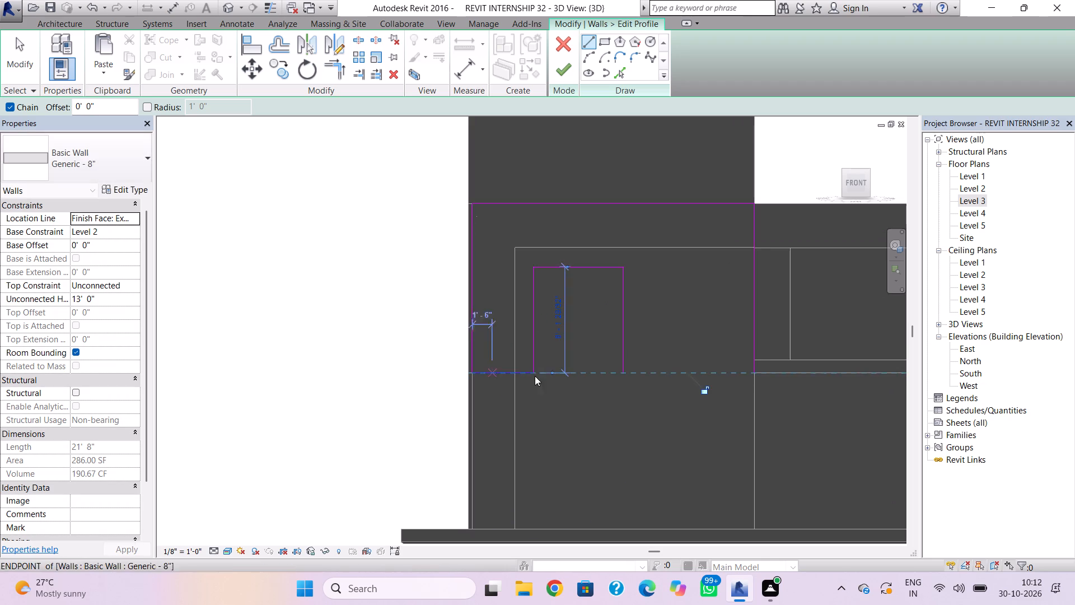
key(Escape)
click(620, 373)
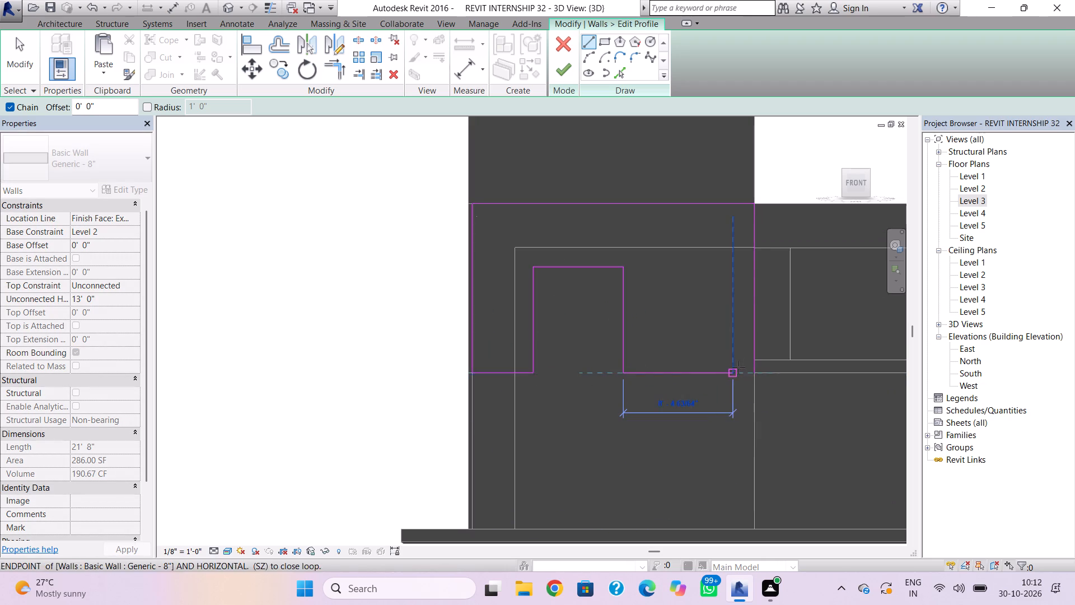
click(756, 370)
key(Escape)
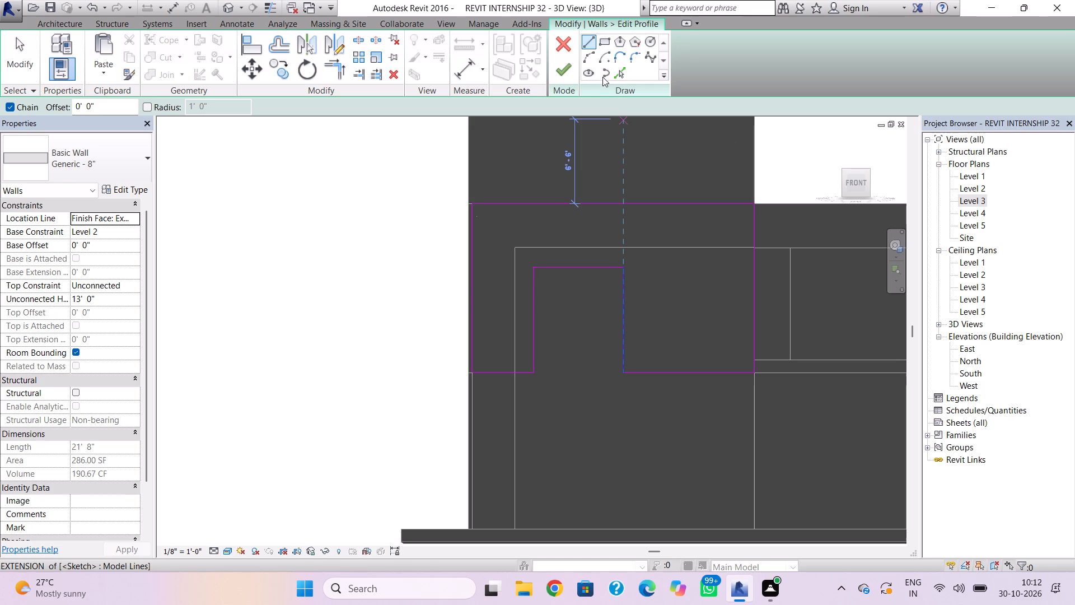
click(569, 76)
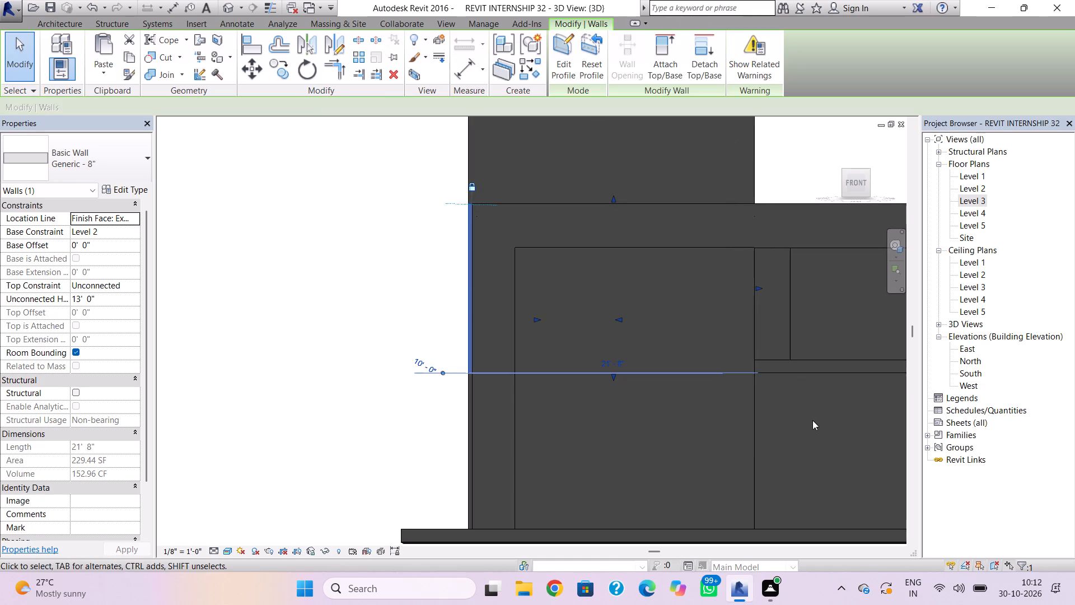
Edit the Level 1 front wall's profile and sketch a rectangle about 7' 6" wide and 8' 6" high down from its top edge behind the panel.
shift+right_drag(812, 420, 674, 424)
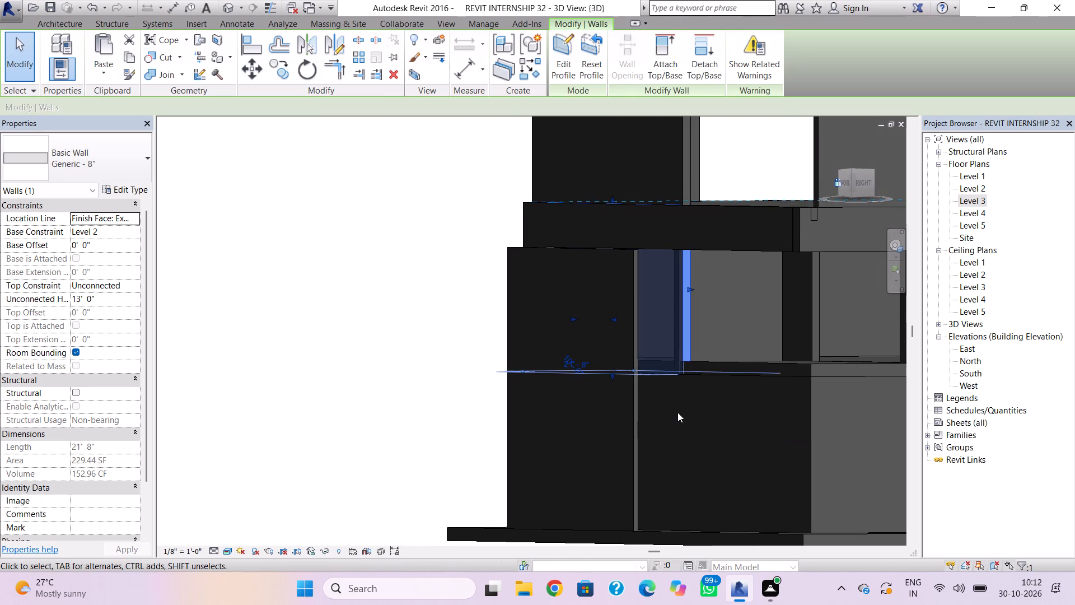
key(Escape)
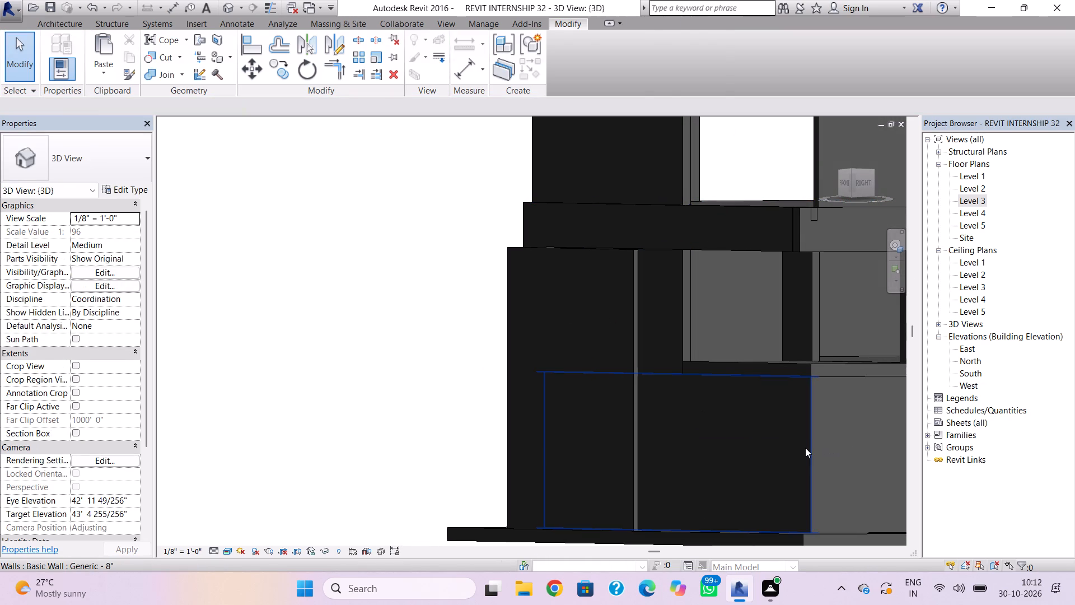
click(805, 448)
click(570, 53)
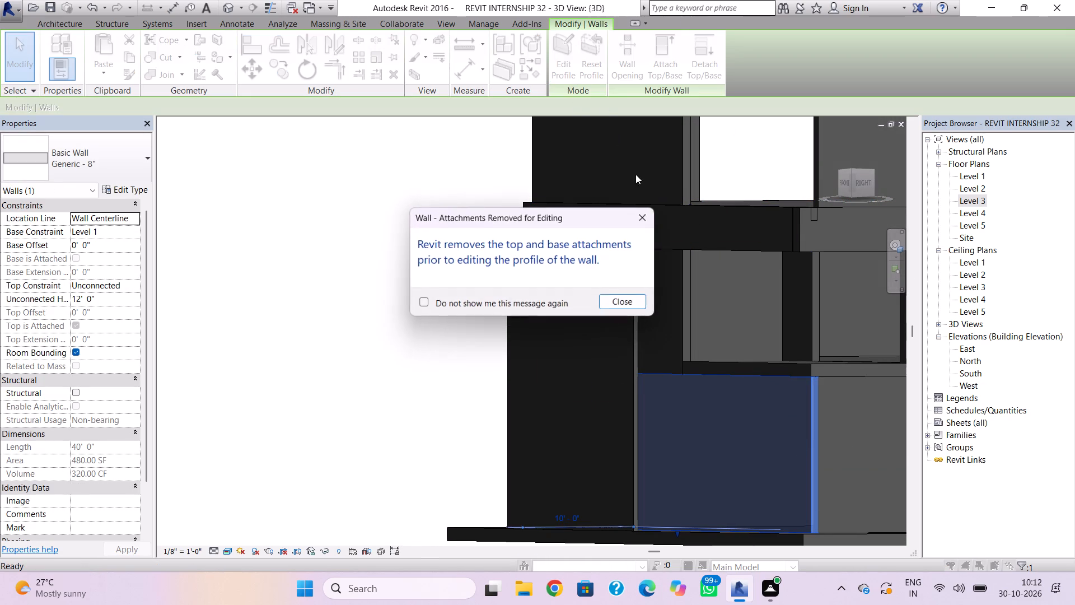
click(615, 301)
shift+right_drag(656, 359, 664, 363)
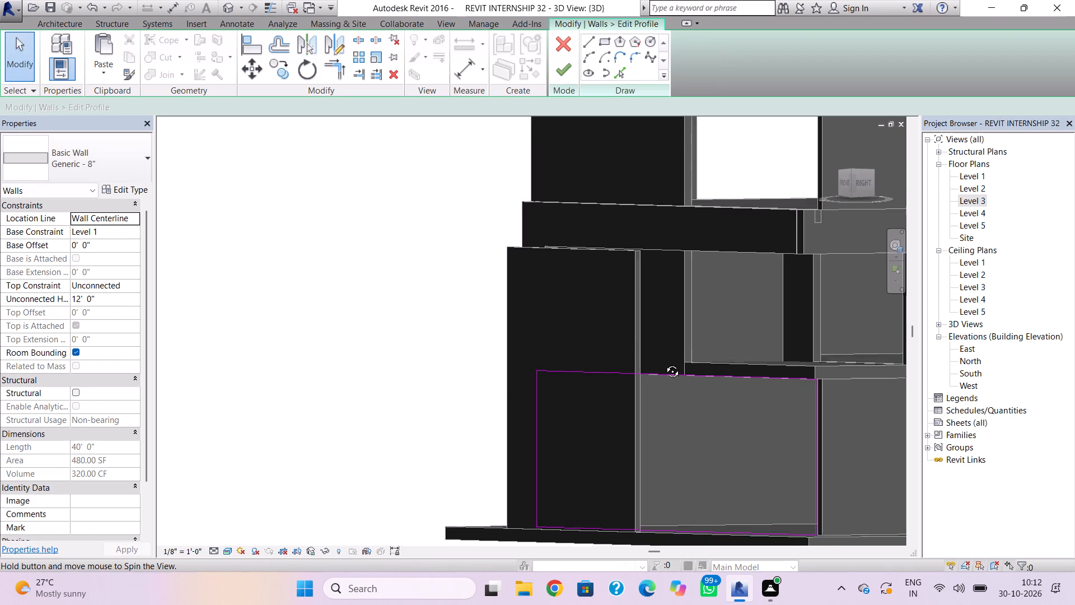
shift+right_drag(664, 363, 783, 359)
shift+scroll(786, 356, down, 2)
middle_drag(788, 339, 782, 309)
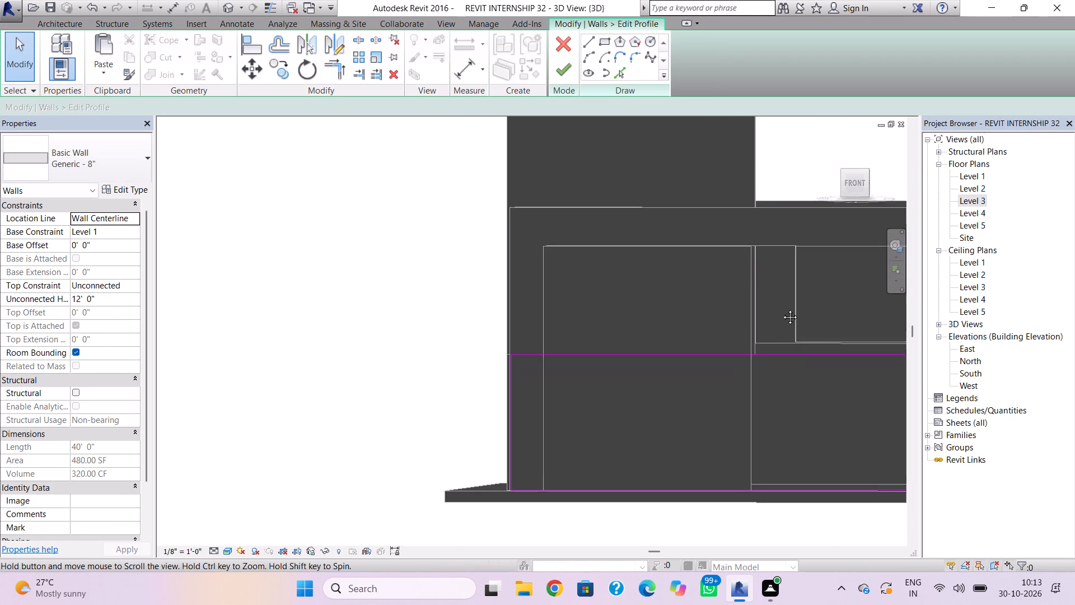
middle_drag(782, 309, 775, 290)
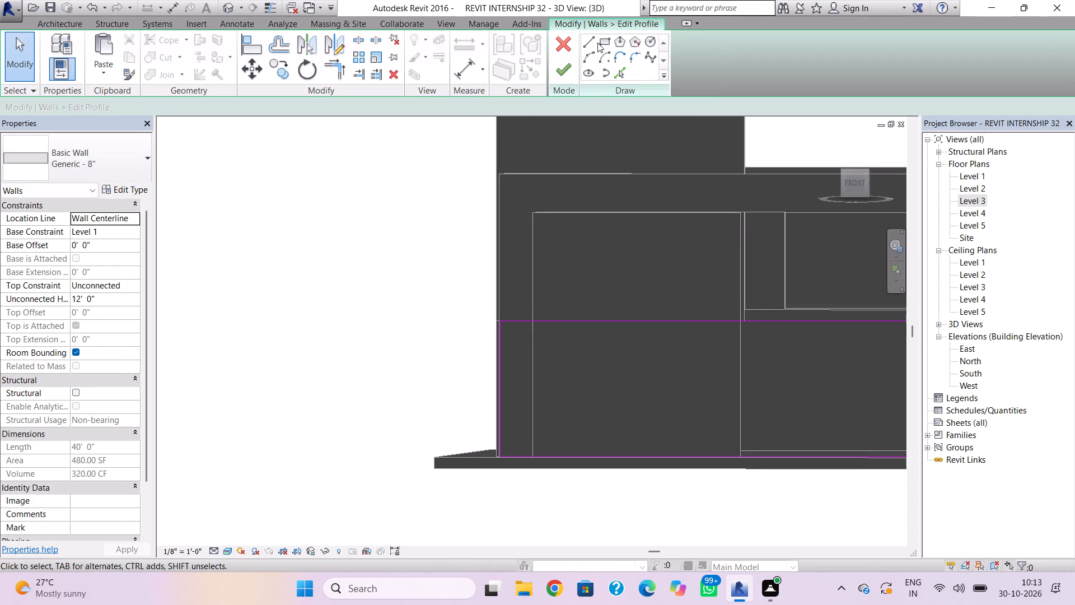
click(600, 44)
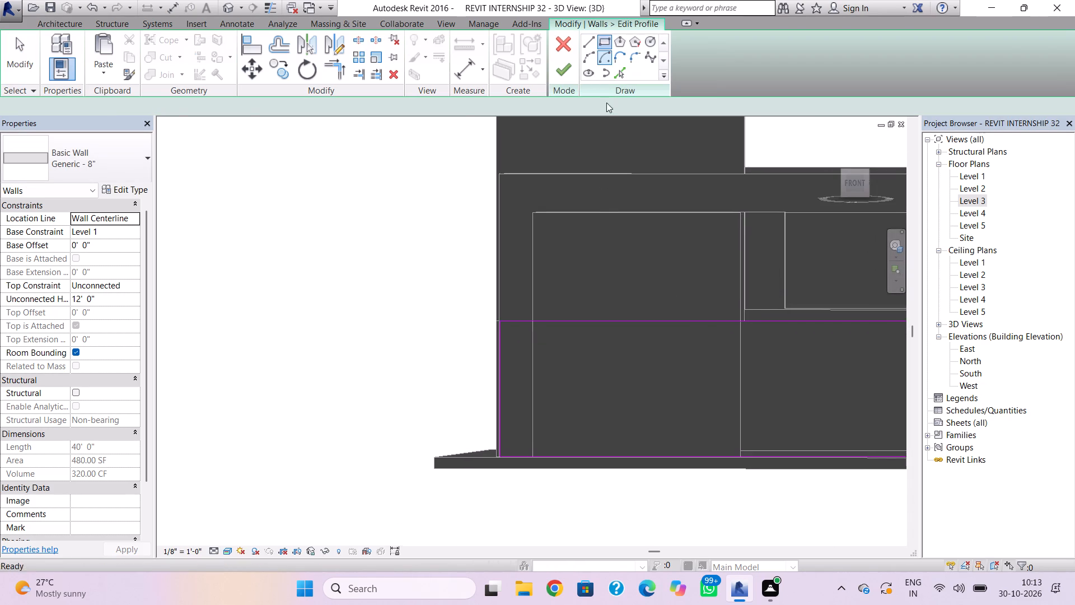
click(548, 322)
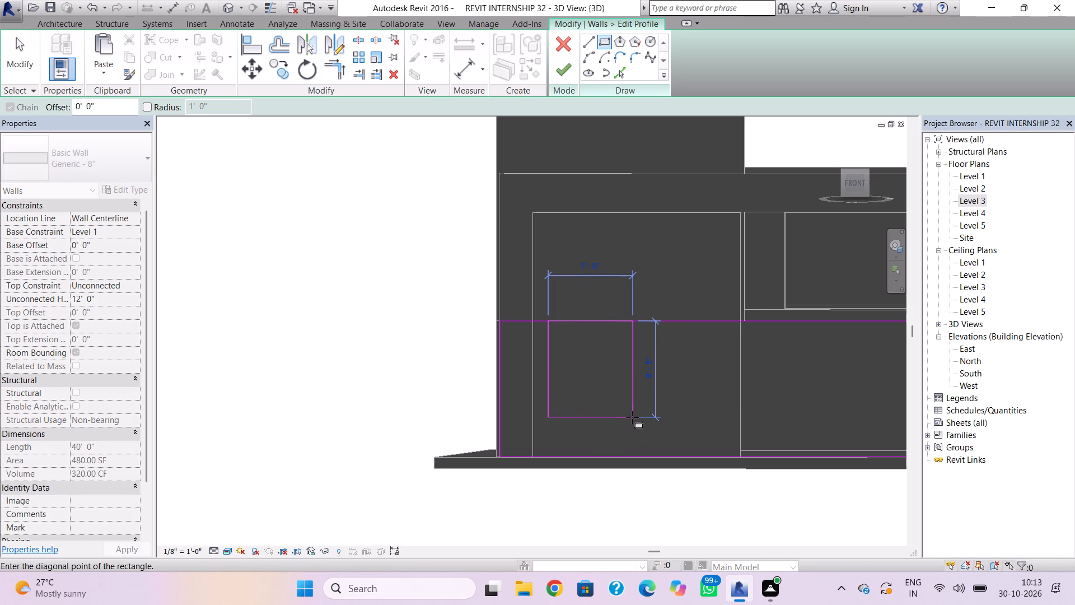
click(632, 417)
key(Escape)
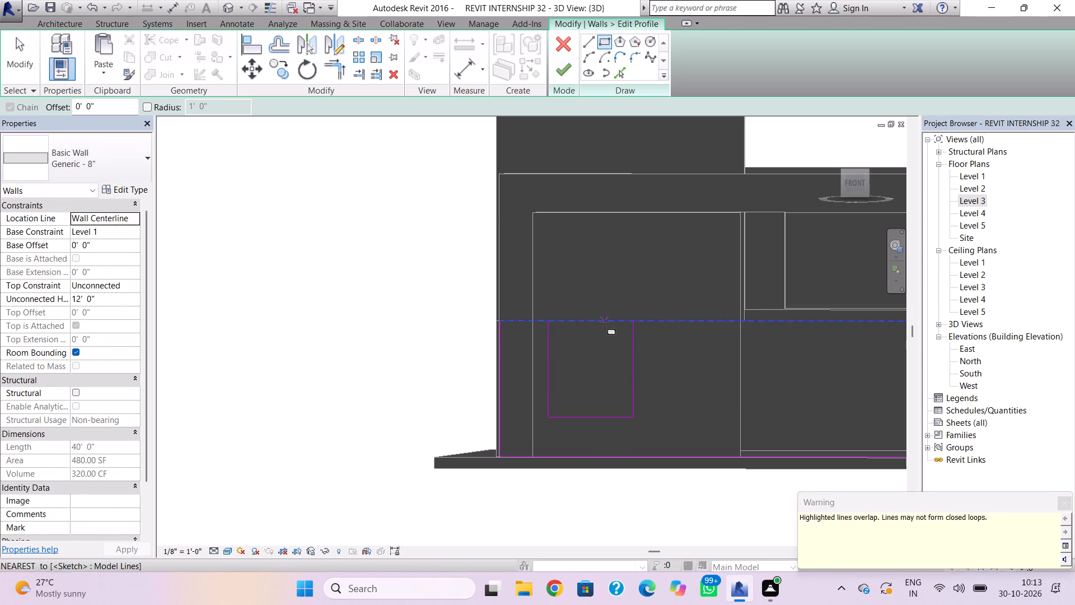
key(Escape)
Replace the overlapping top lines of the Level 1 wall profile with segments from each side of the rectangle to the wall's ends.
click(605, 323)
key(Delete)
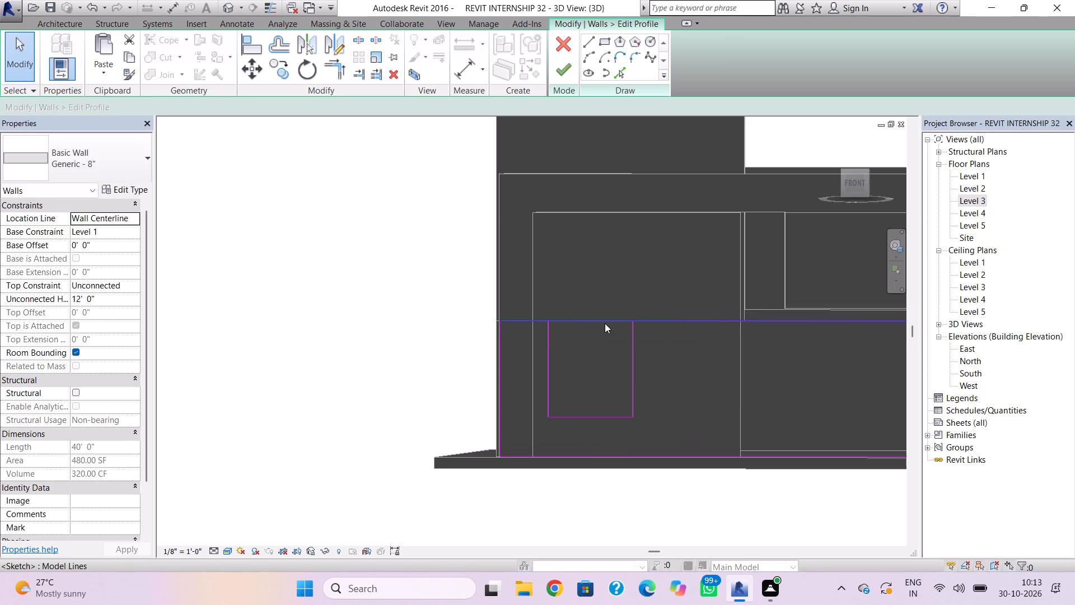
click(623, 319)
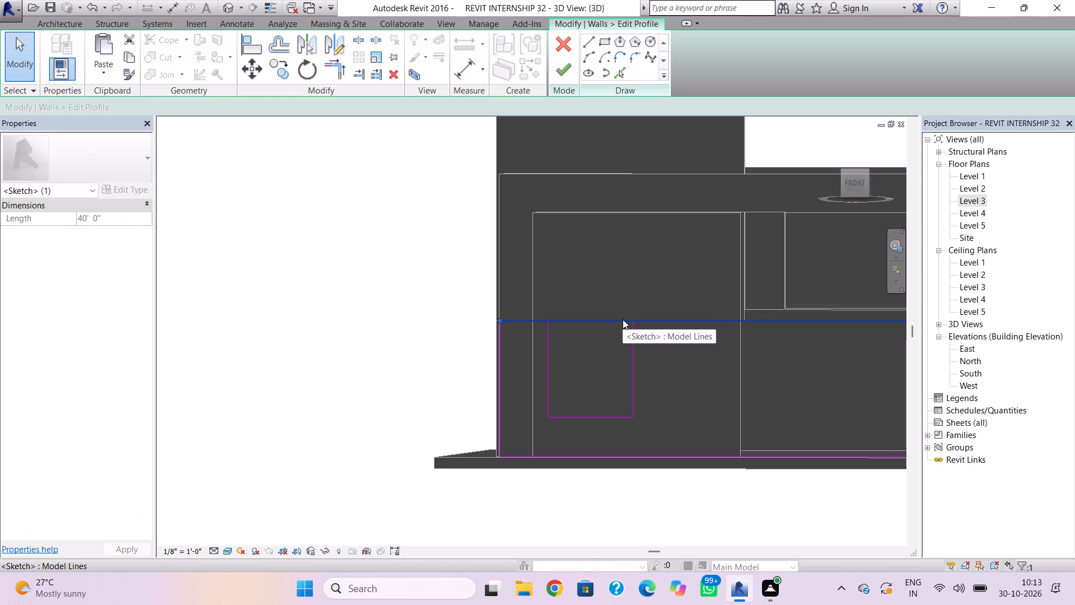
key(Delete)
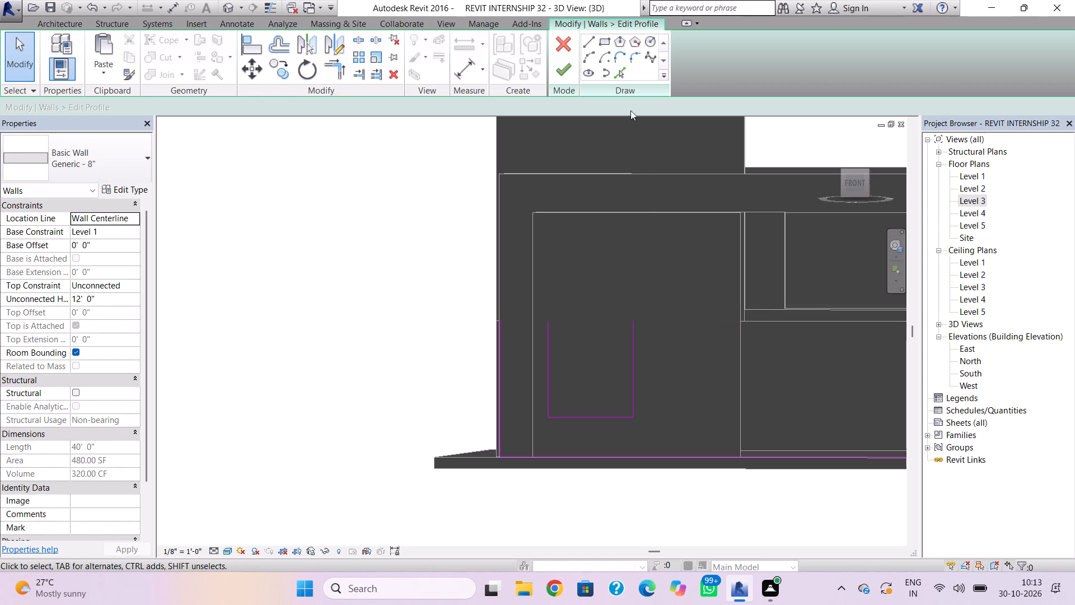
click(591, 35)
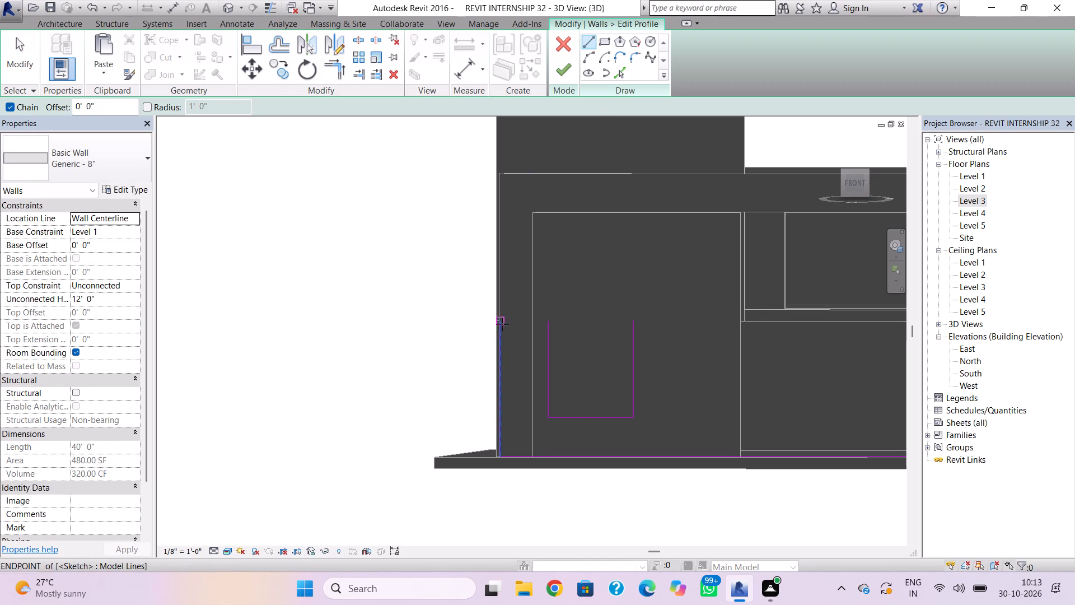
click(502, 321)
click(550, 325)
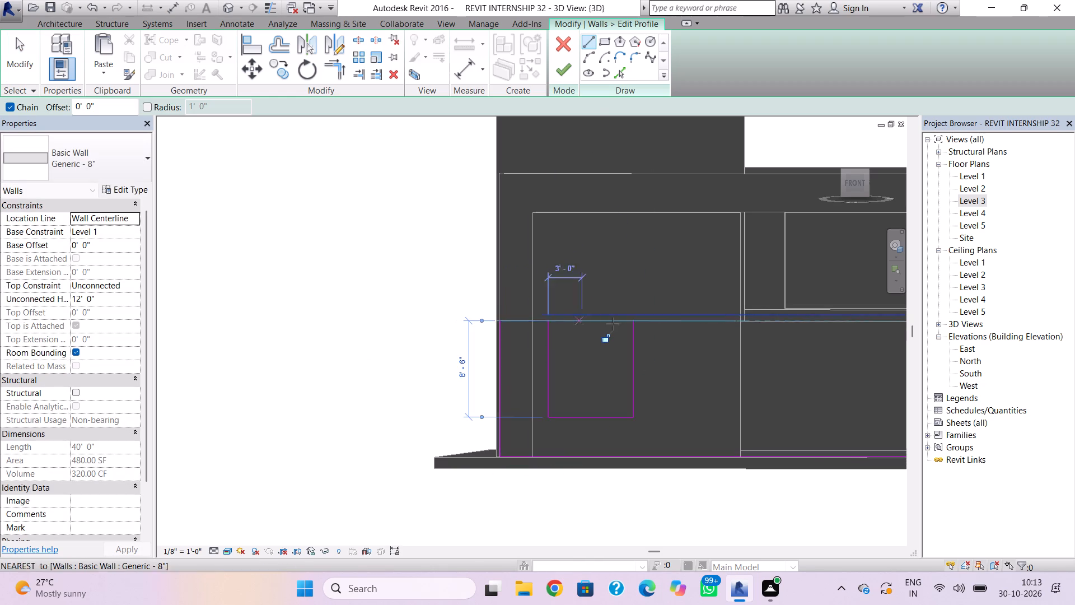
scroll(664, 327, up, 3)
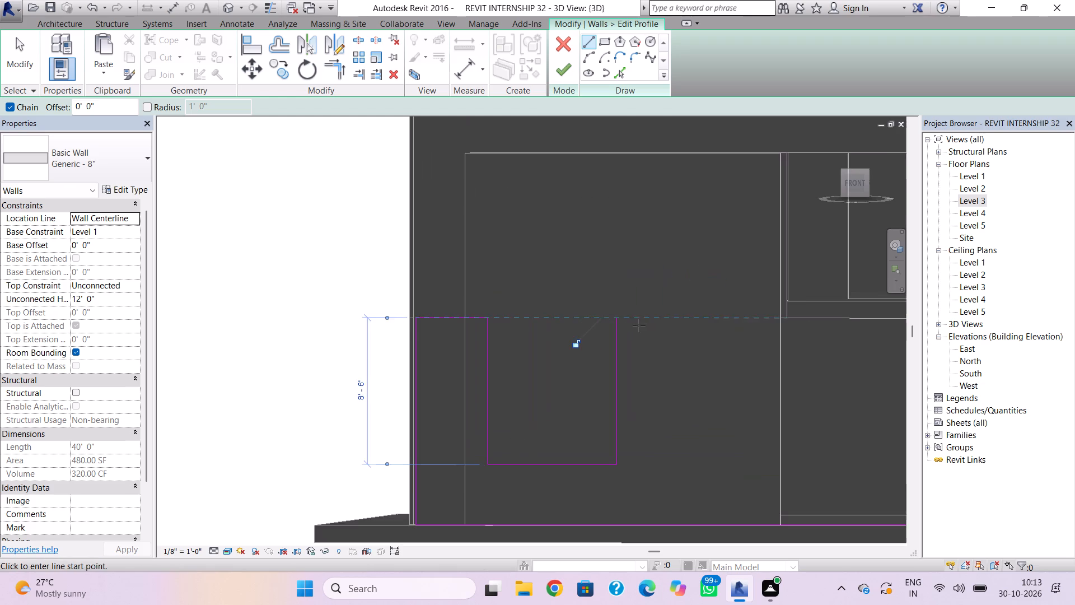
scroll(637, 325, up, 3)
click(604, 317)
scroll(837, 322, down, 2)
middle_drag(837, 324, 424, 325)
scroll(421, 326, down, 1)
click(754, 330)
key(Escape)
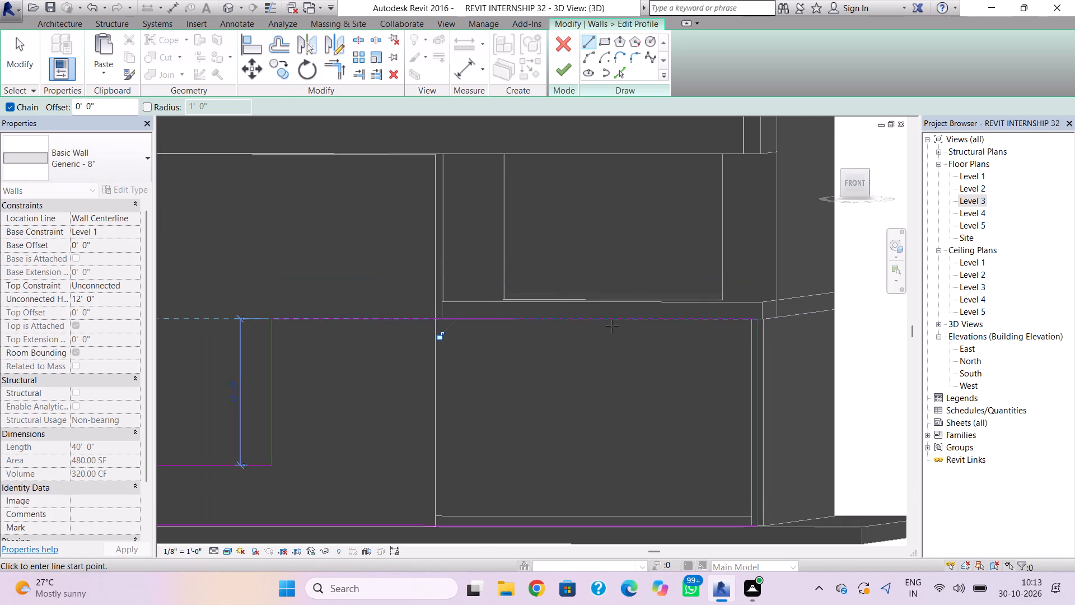
Finish the Level 1 front wall's edited profile with the opening notched into its top edge, and deselect the wall.
click(567, 72)
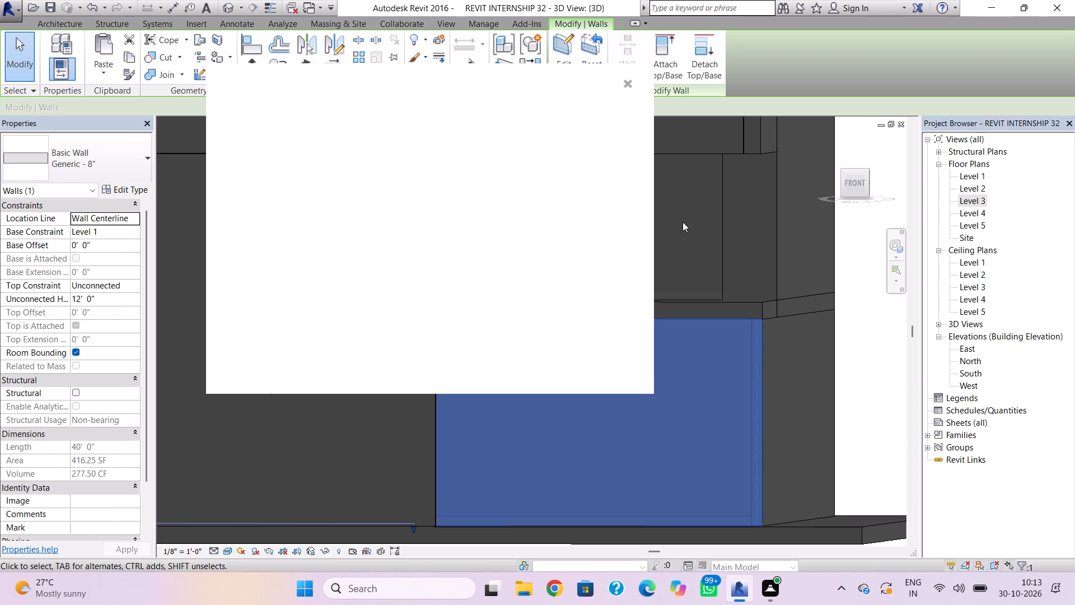
click(625, 82)
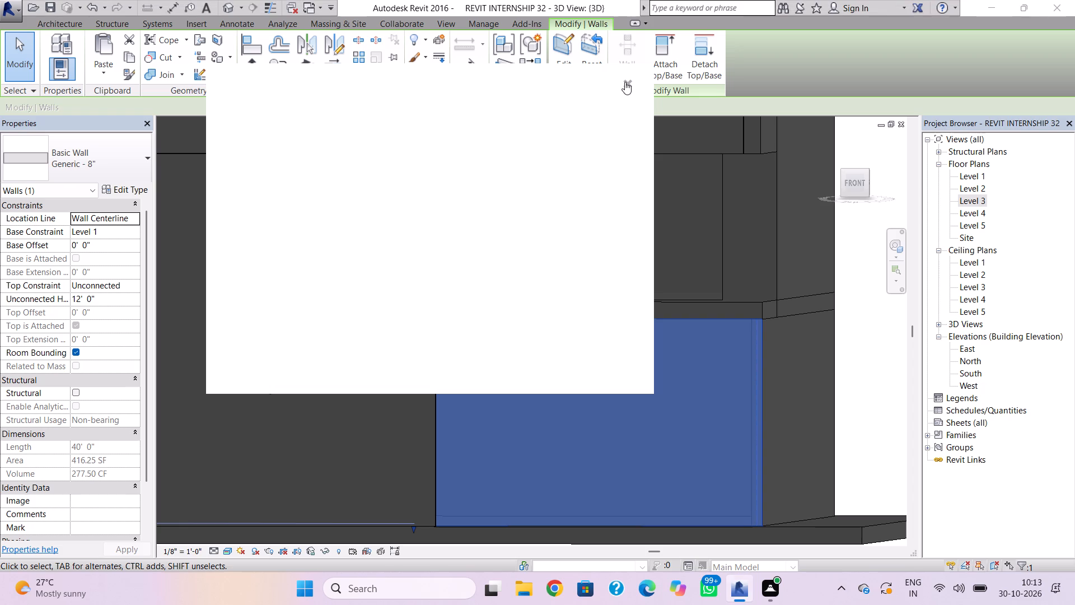
key(Escape)
scroll(677, 324, down, 4)
middle_drag(707, 321, 739, 313)
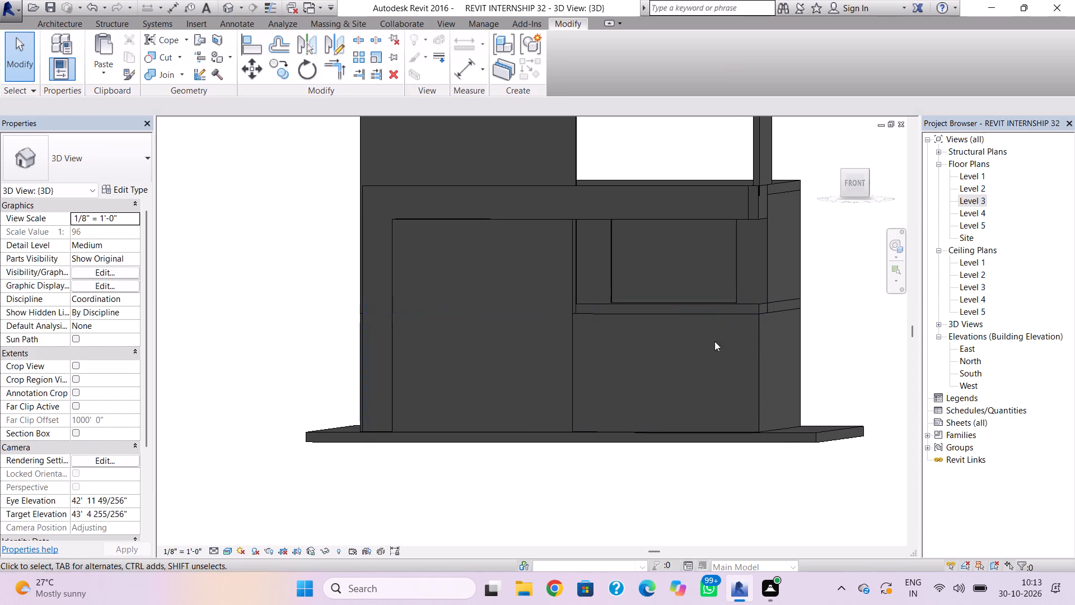
Move the left edge of the Level 1 wall opening inward to line up with the Level 2 opening above, comparing through the selected facade panel.
click(567, 351)
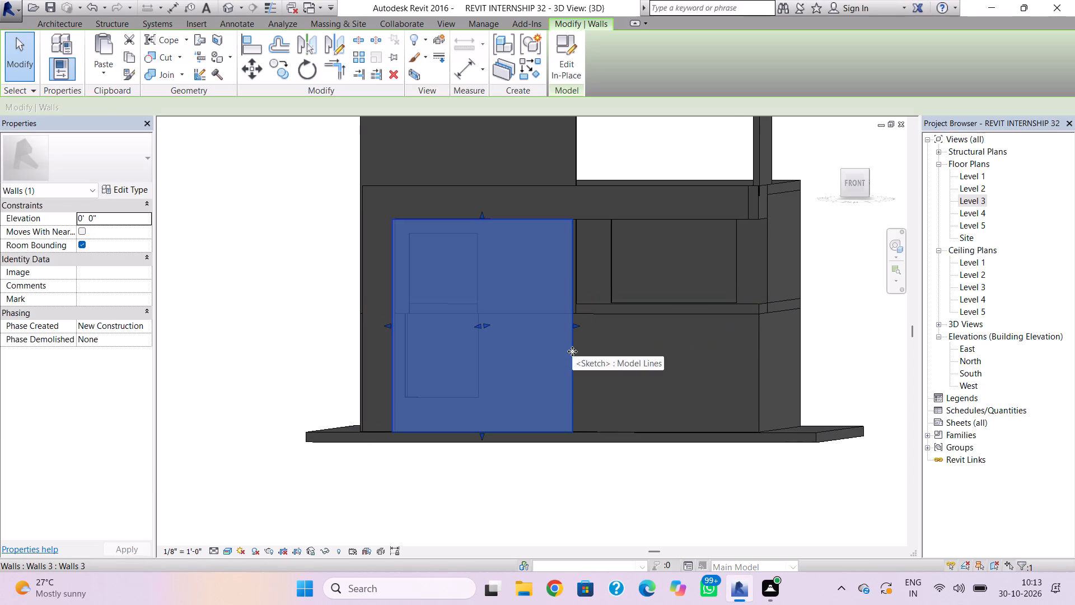
scroll(493, 357, up, 3)
middle_drag(506, 360, 534, 369)
shift+right_drag(530, 370, 533, 368)
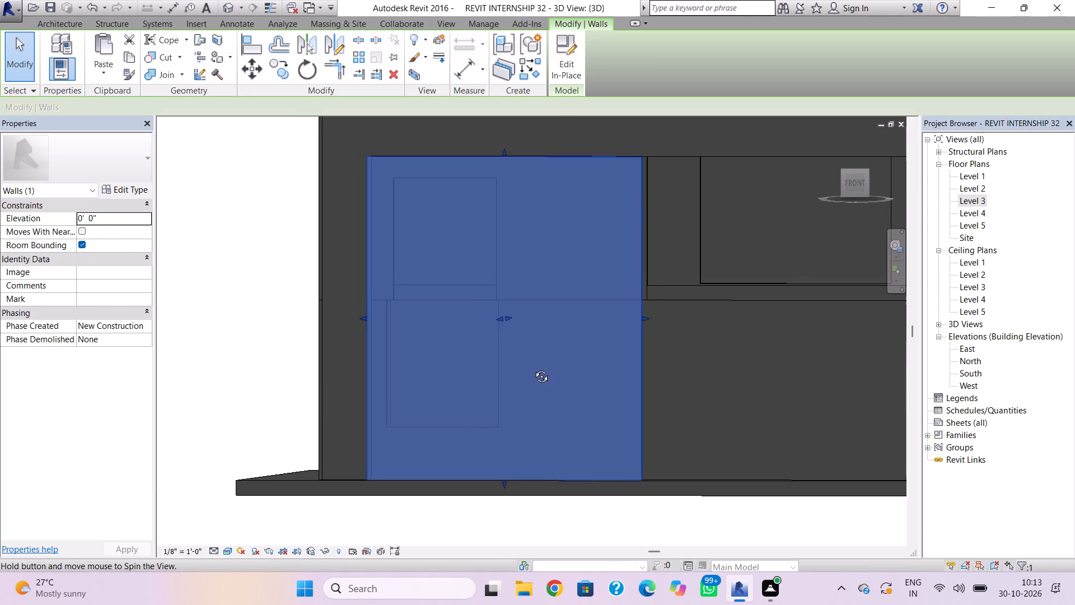
shift+right_drag(533, 368, 532, 378)
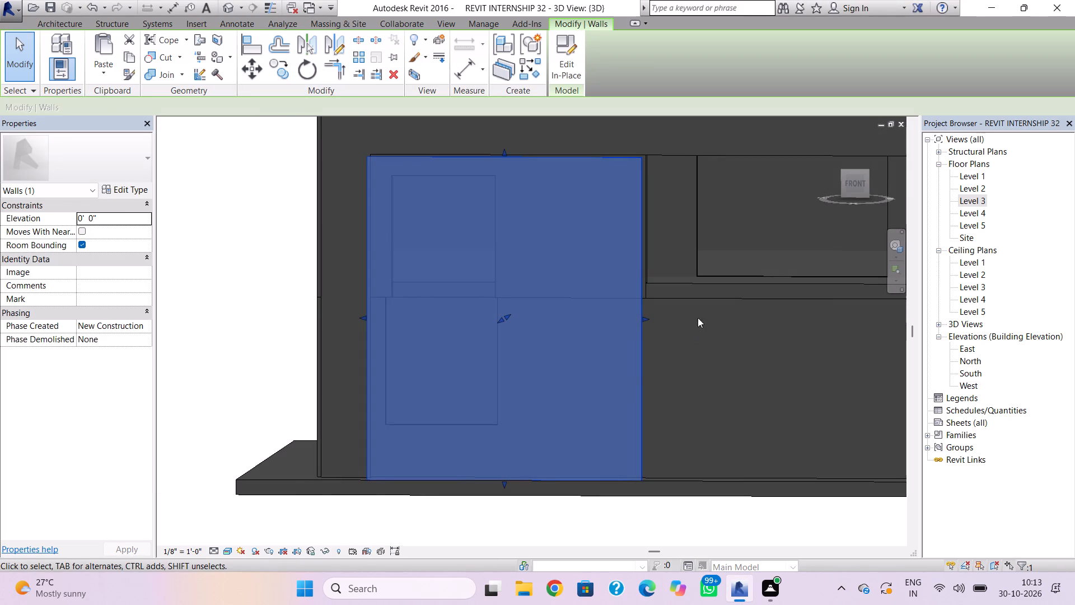
click(700, 302)
click(700, 302)
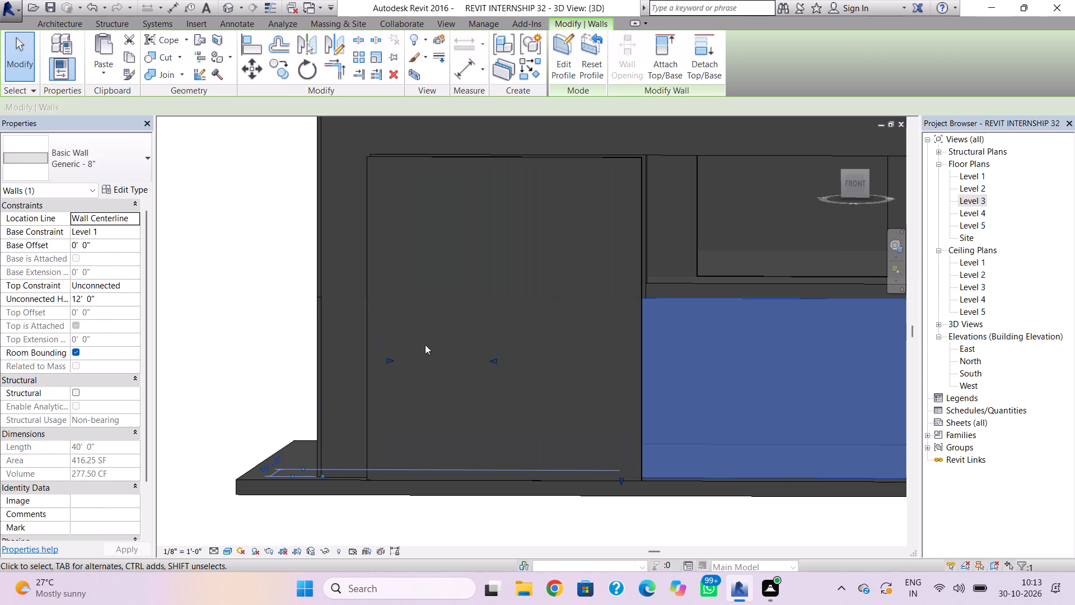
click(391, 359)
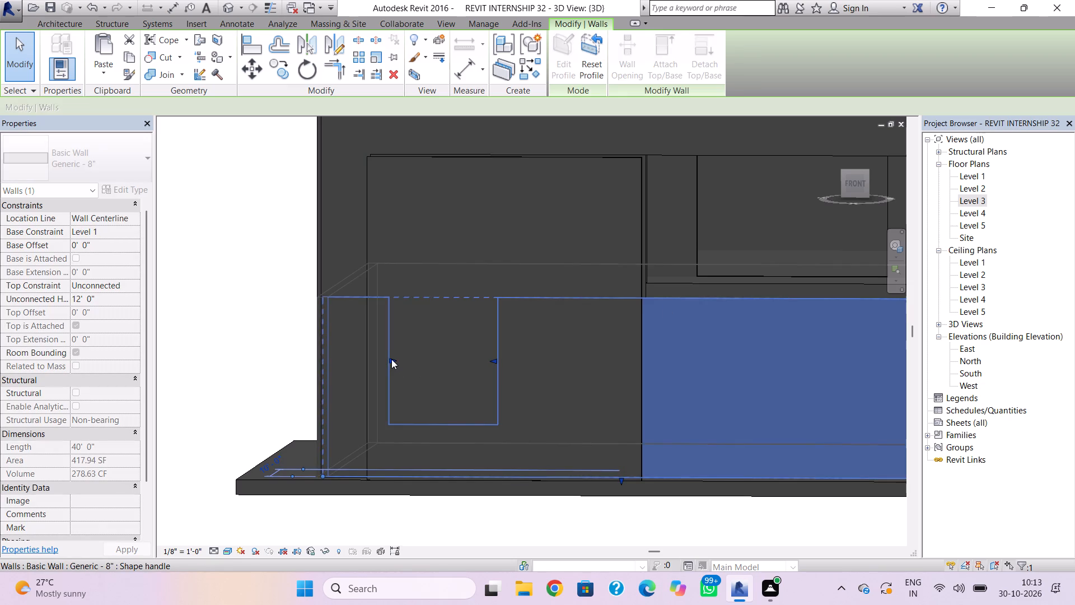
double_click(392, 359)
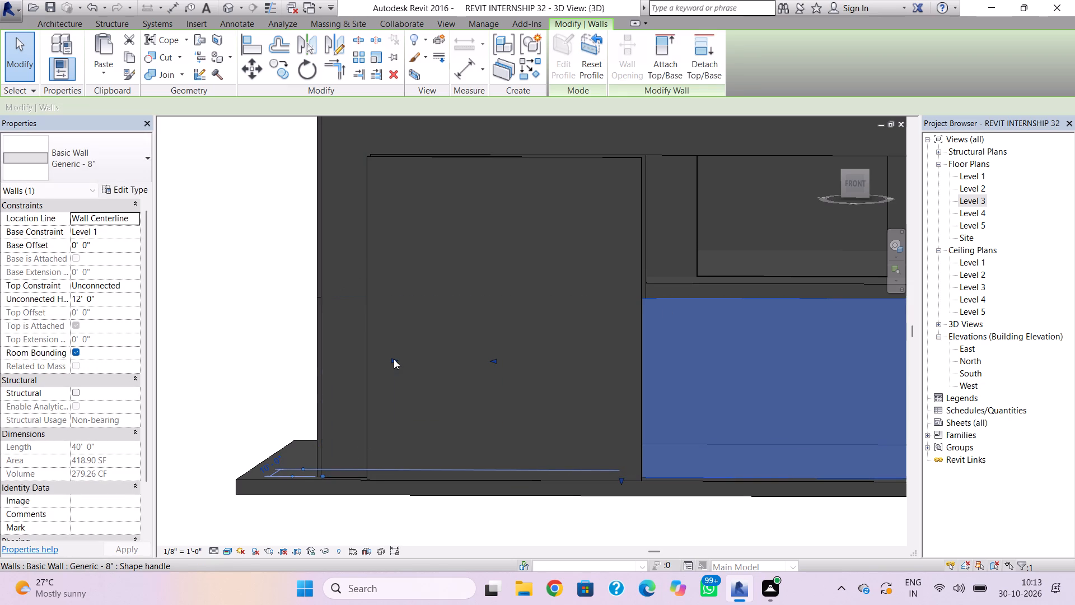
double_click(396, 359)
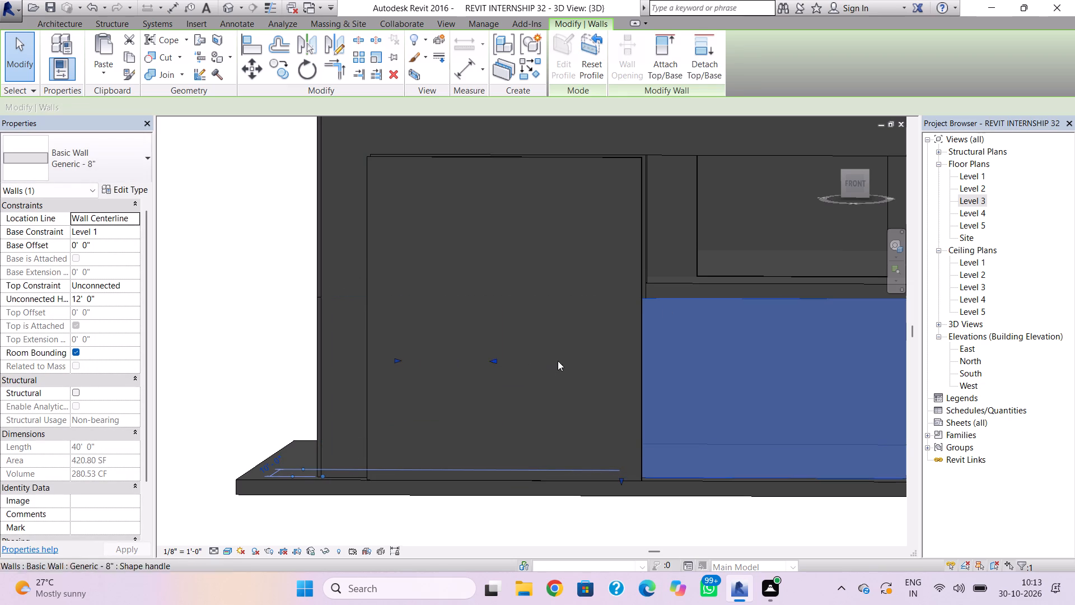
click(697, 369)
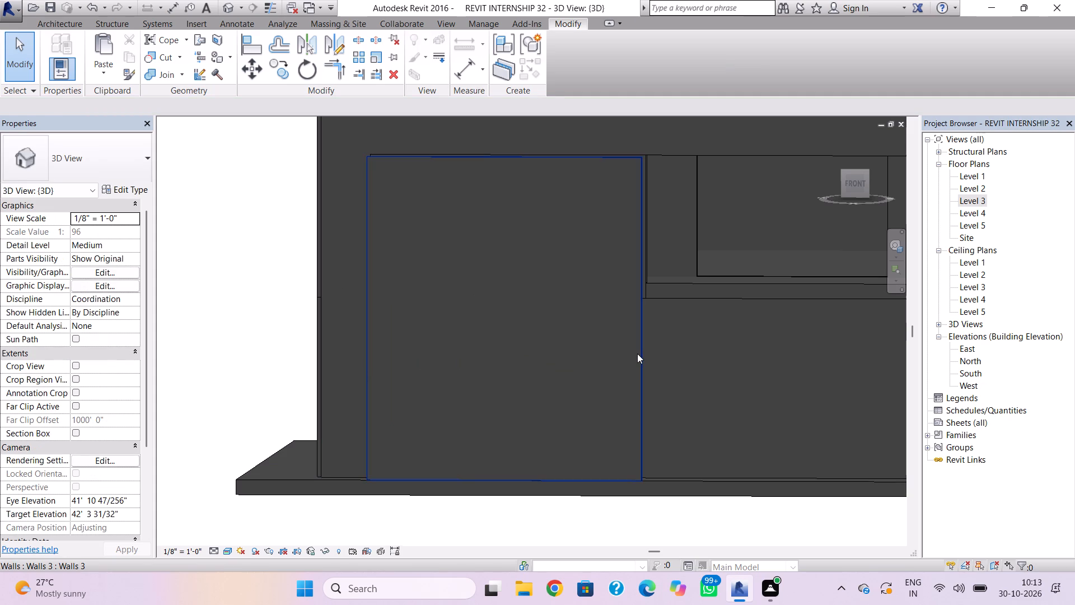
click(637, 353)
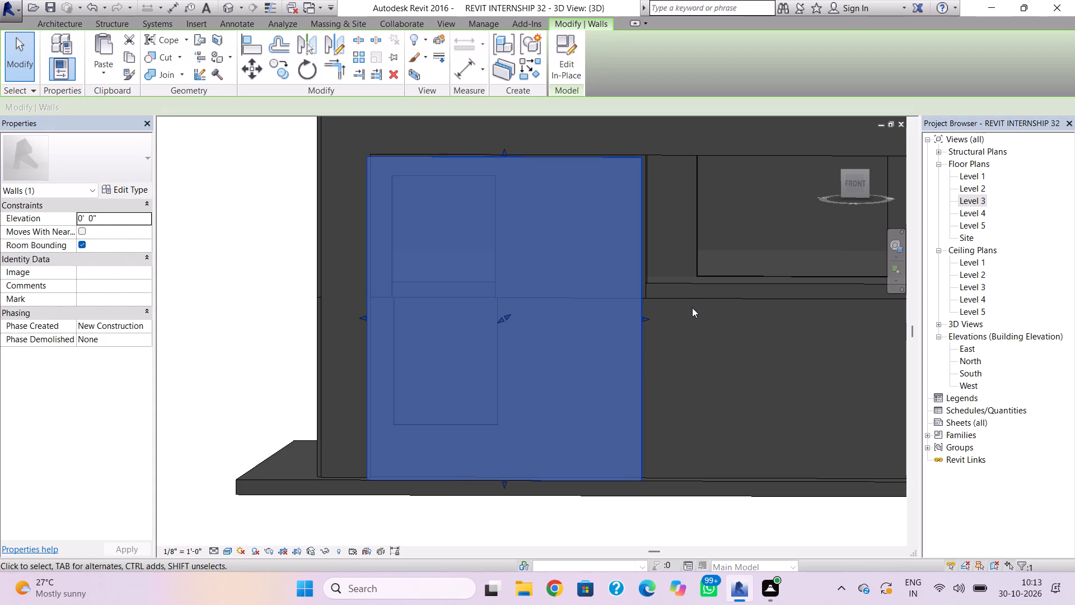
Move the right edge of the Level 1 wall opening inward and compare it with the Level 2 opening through the facade panel.
click(693, 301)
scroll(507, 340, up, 3)
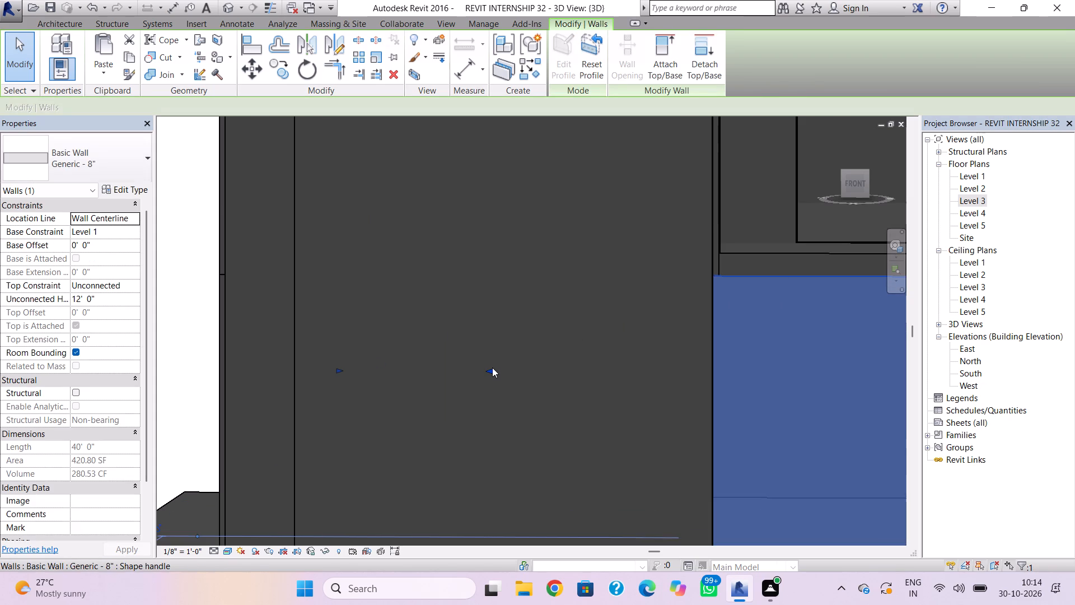
click(492, 367)
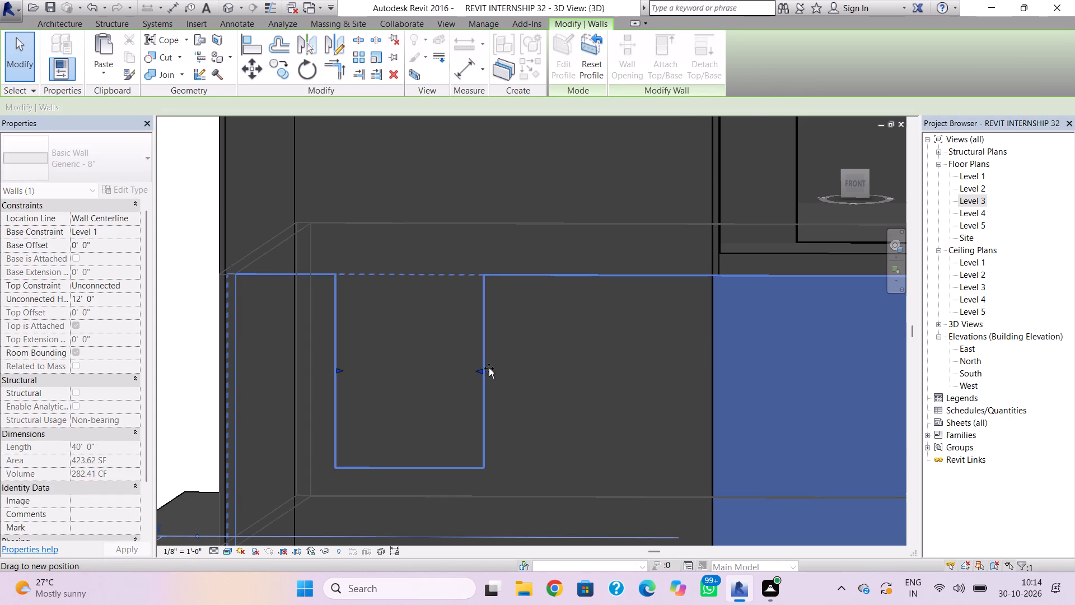
click(839, 364)
click(708, 361)
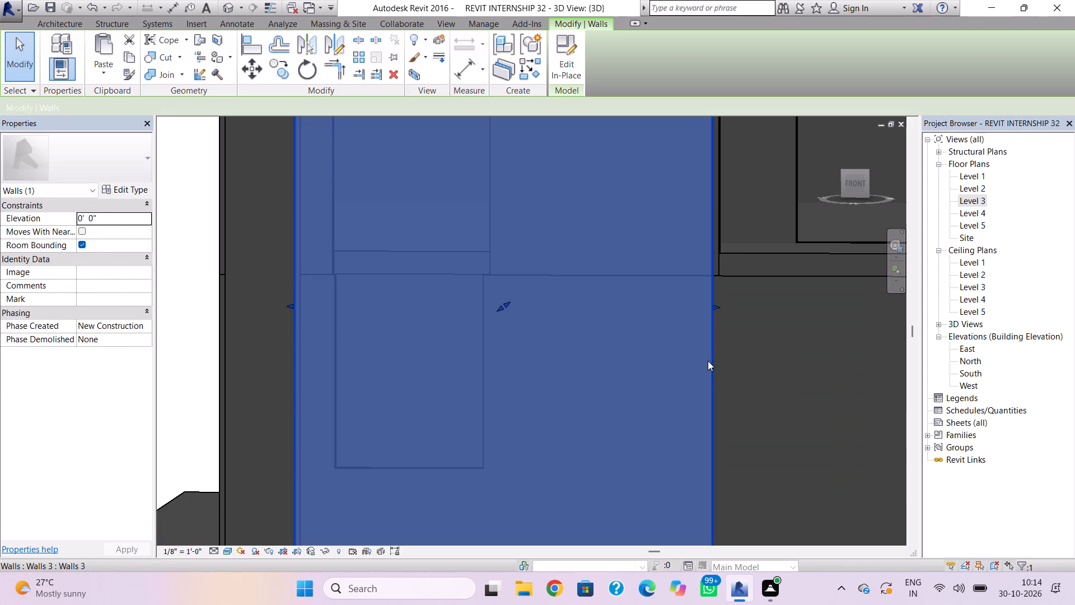
click(772, 279)
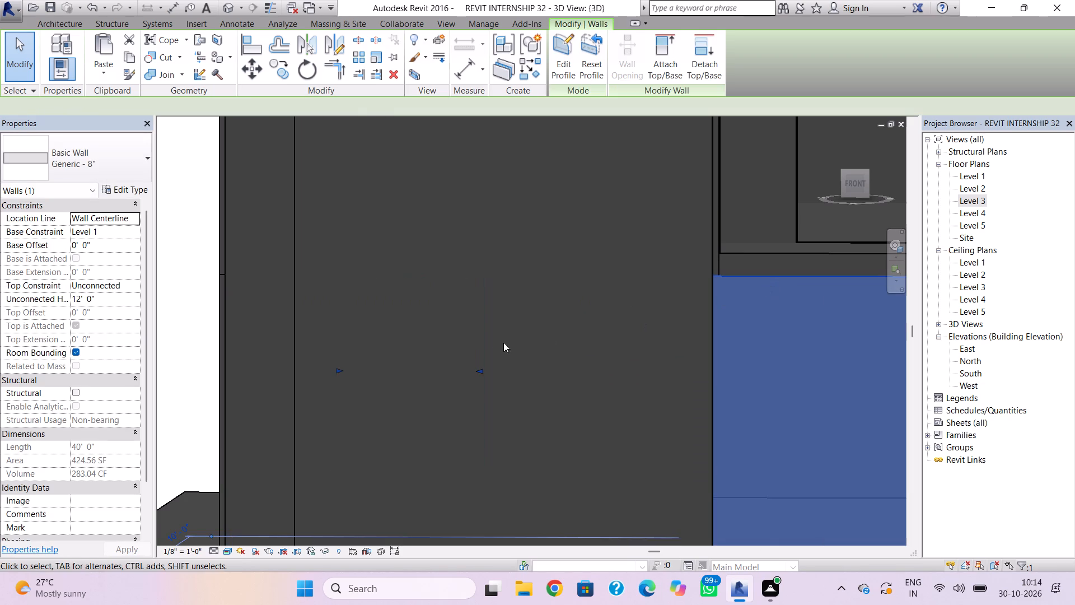
click(482, 370)
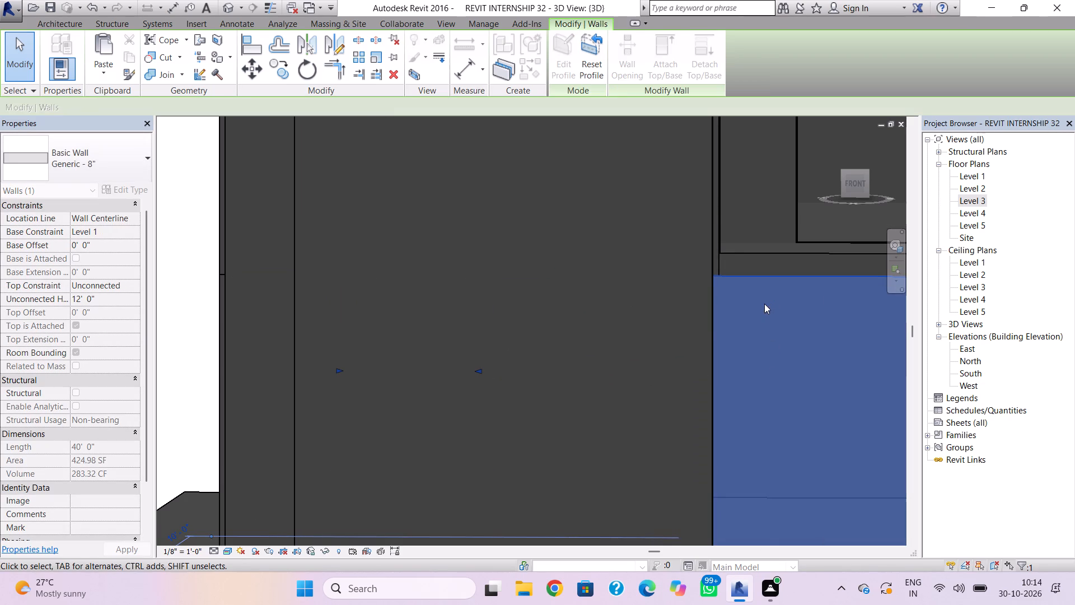
click(707, 334)
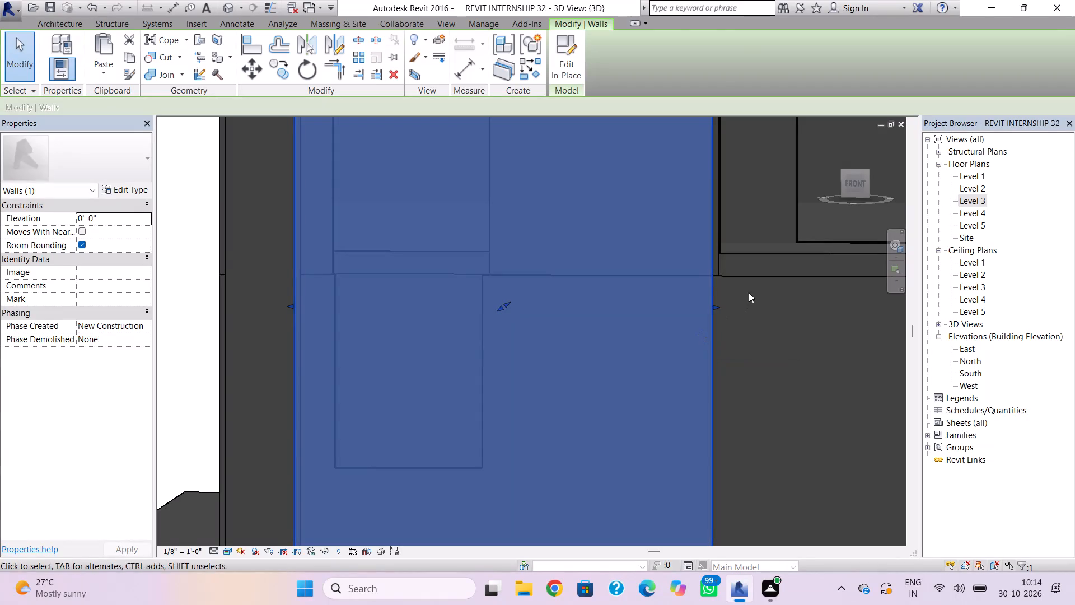
Fine-tune the right edge of the Level 1 wall opening in small shifts to line up with the Level 2 opening's right edge.
click(754, 277)
drag(481, 366, 484, 367)
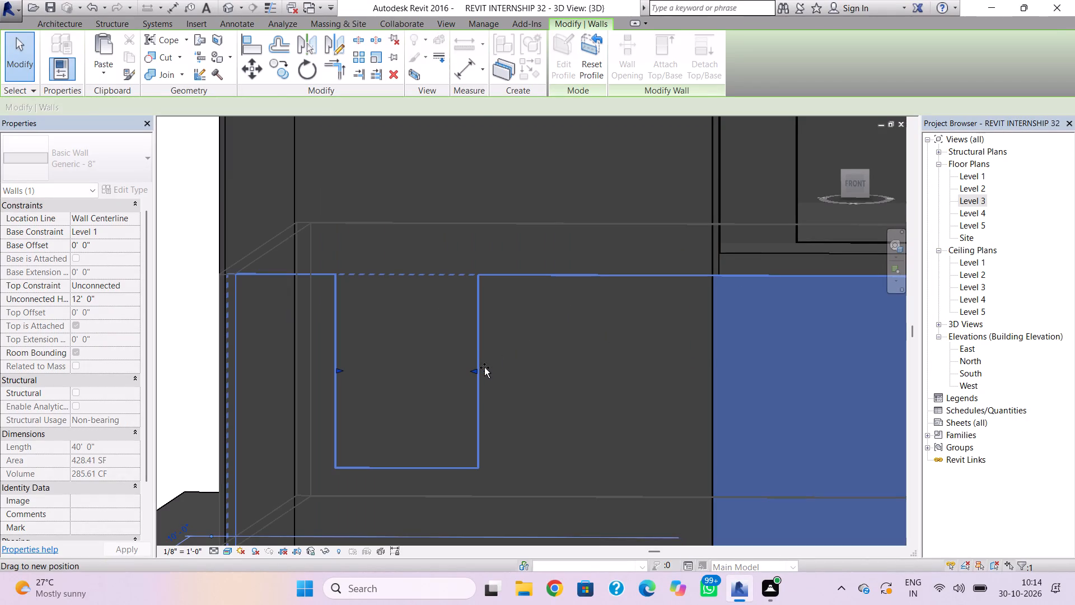
drag(484, 367, 487, 370)
click(707, 340)
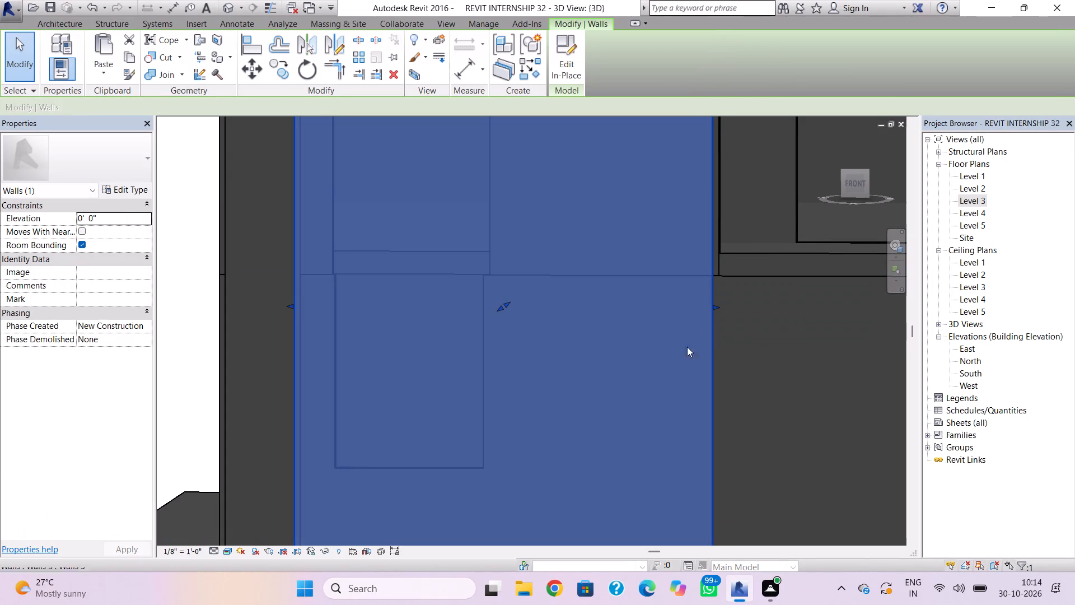
click(791, 278)
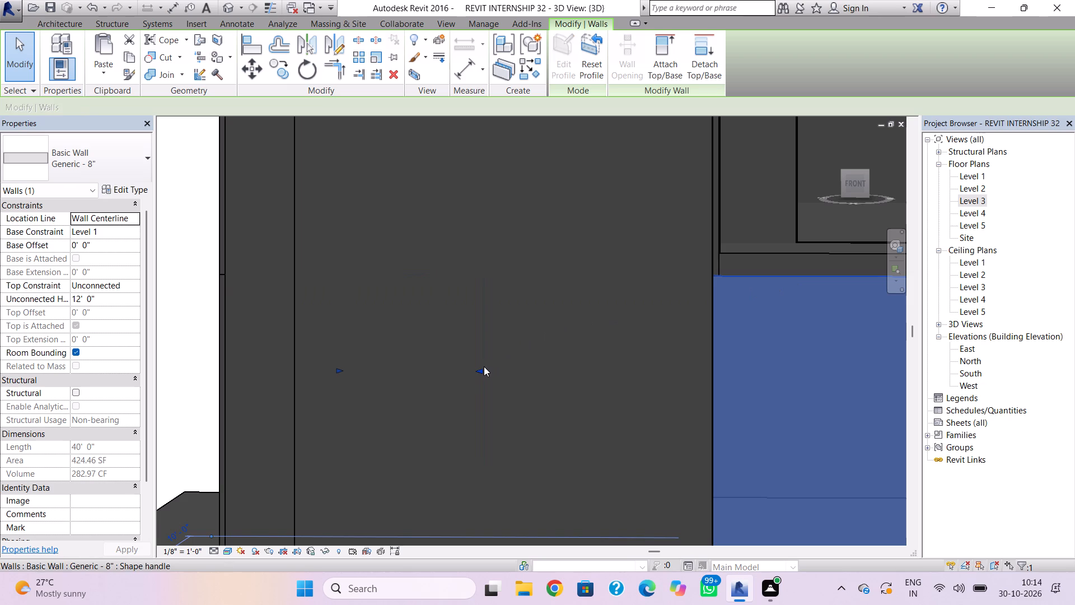
click(481, 370)
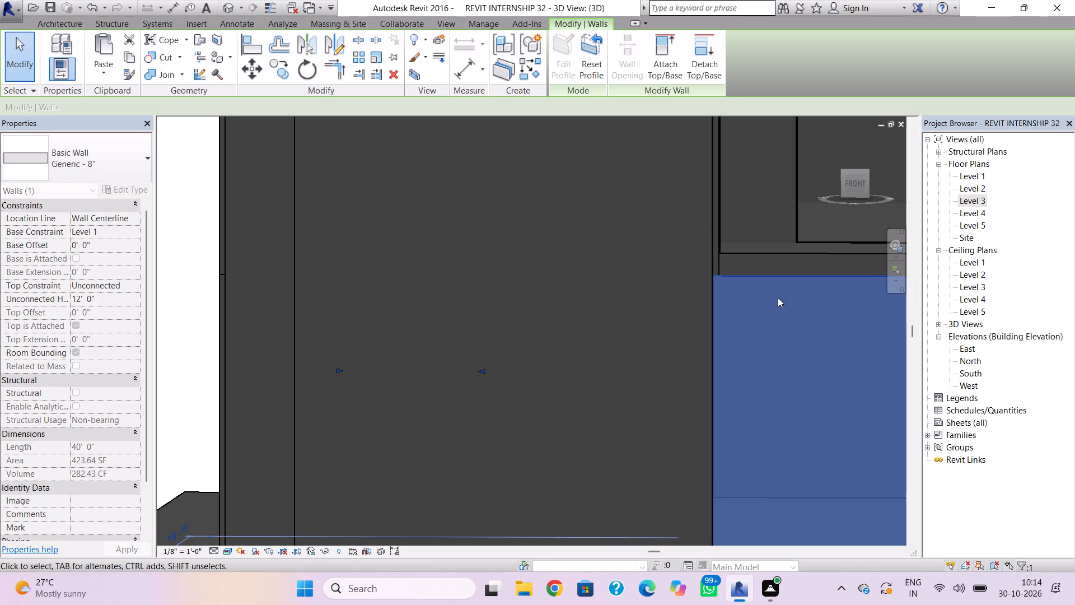
click(710, 315)
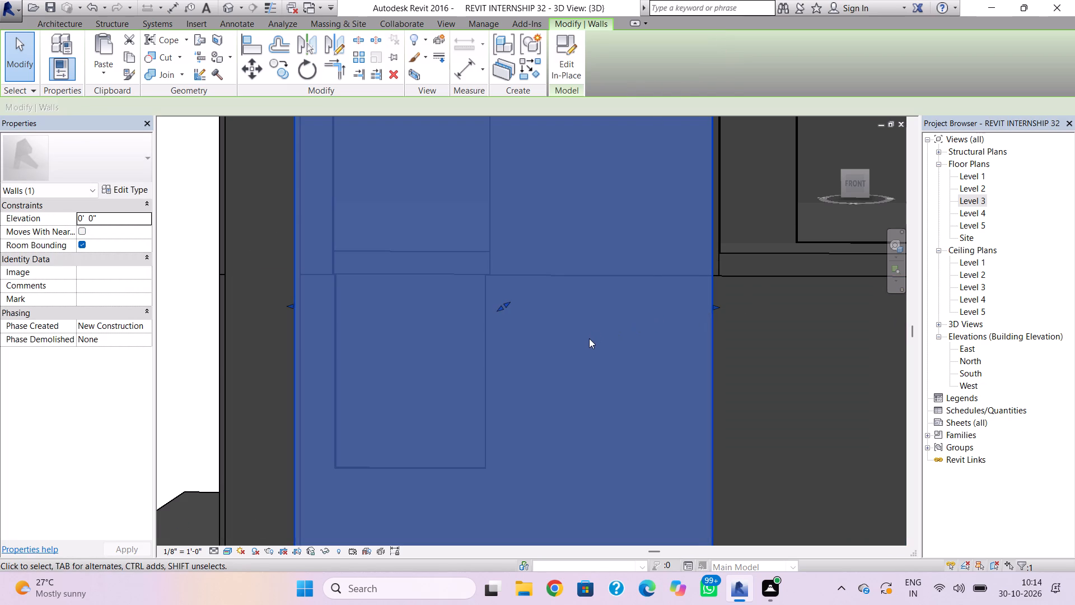
click(761, 278)
scroll(531, 350, up, 2)
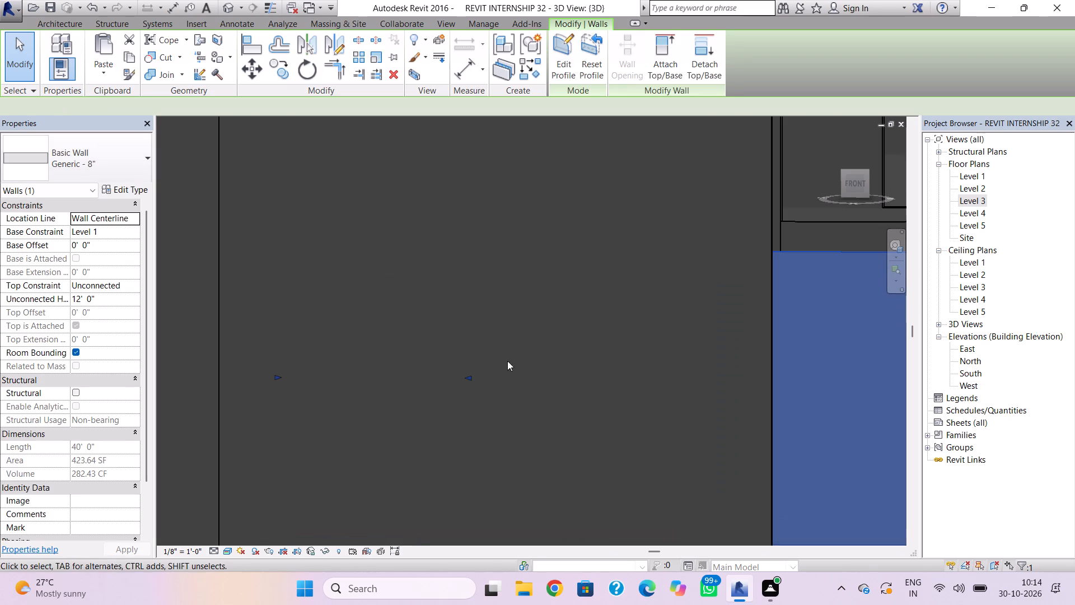
click(471, 377)
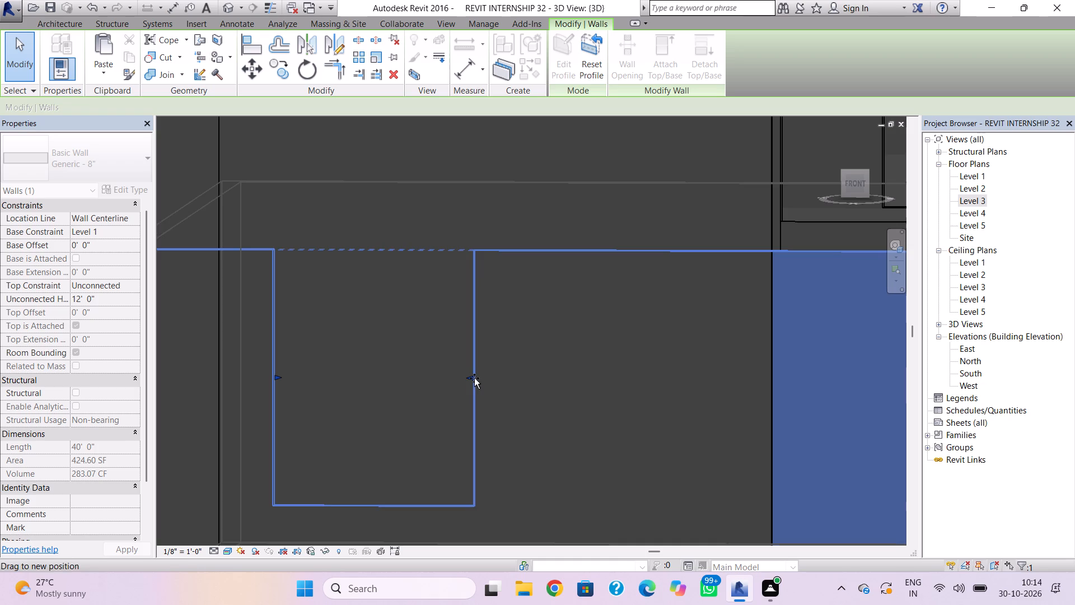
click(830, 369)
scroll(794, 380, down, 1)
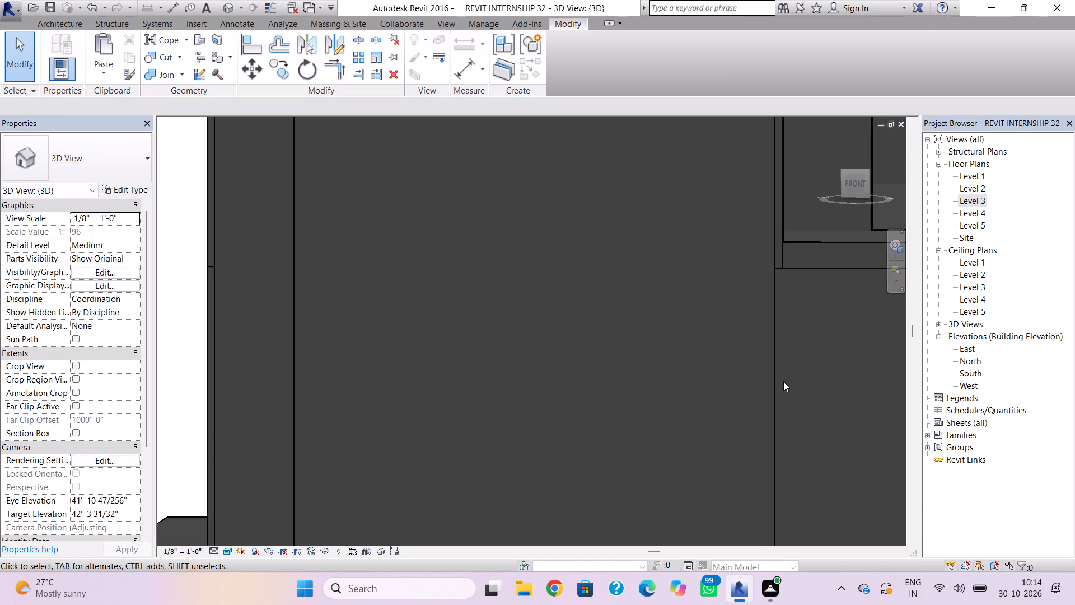
click(780, 383)
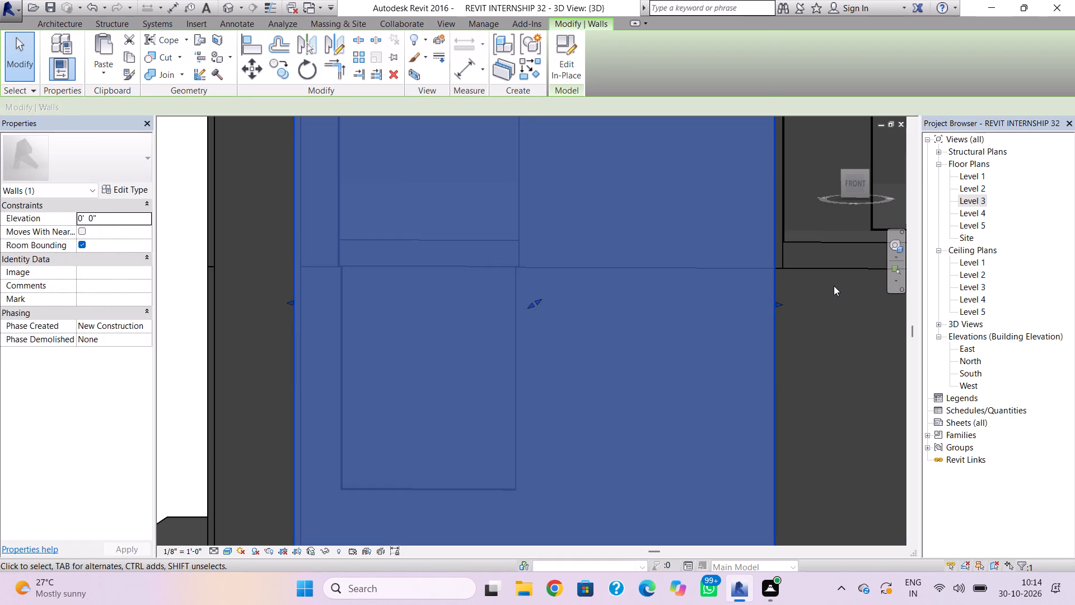
click(834, 269)
click(518, 375)
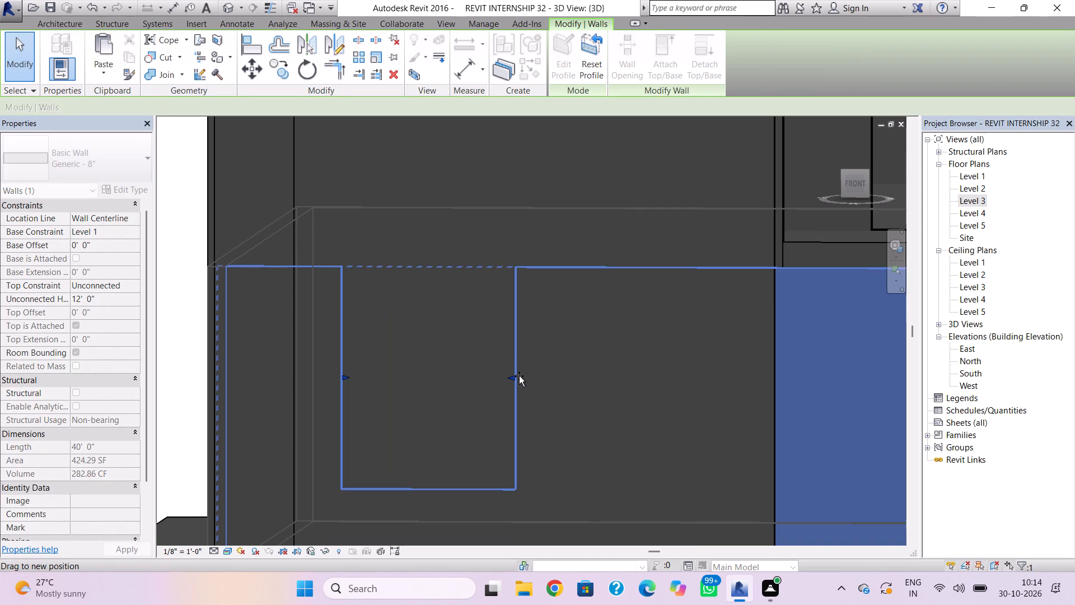
click(773, 377)
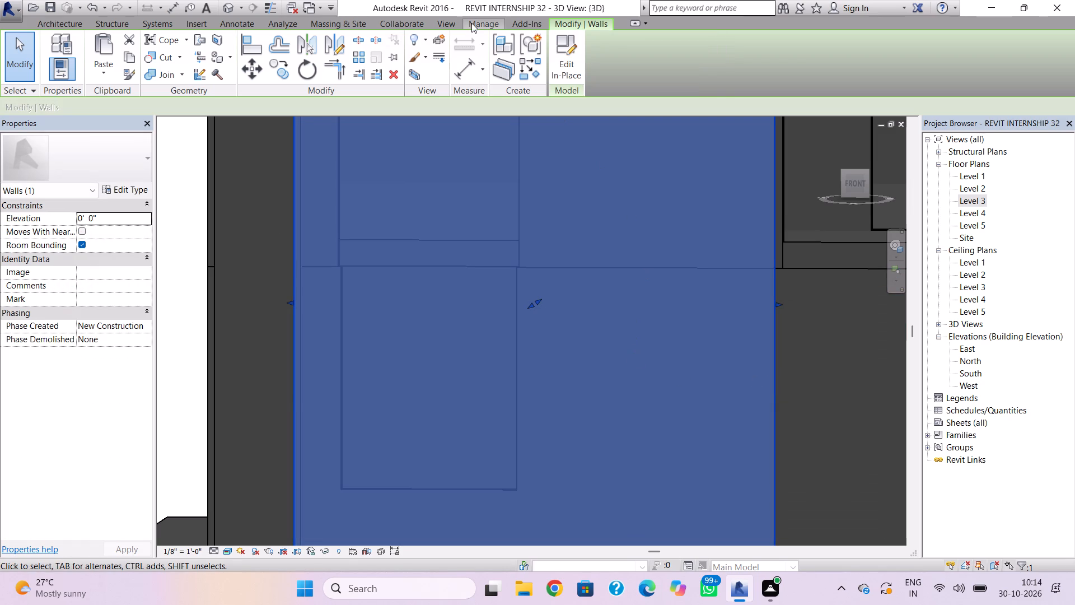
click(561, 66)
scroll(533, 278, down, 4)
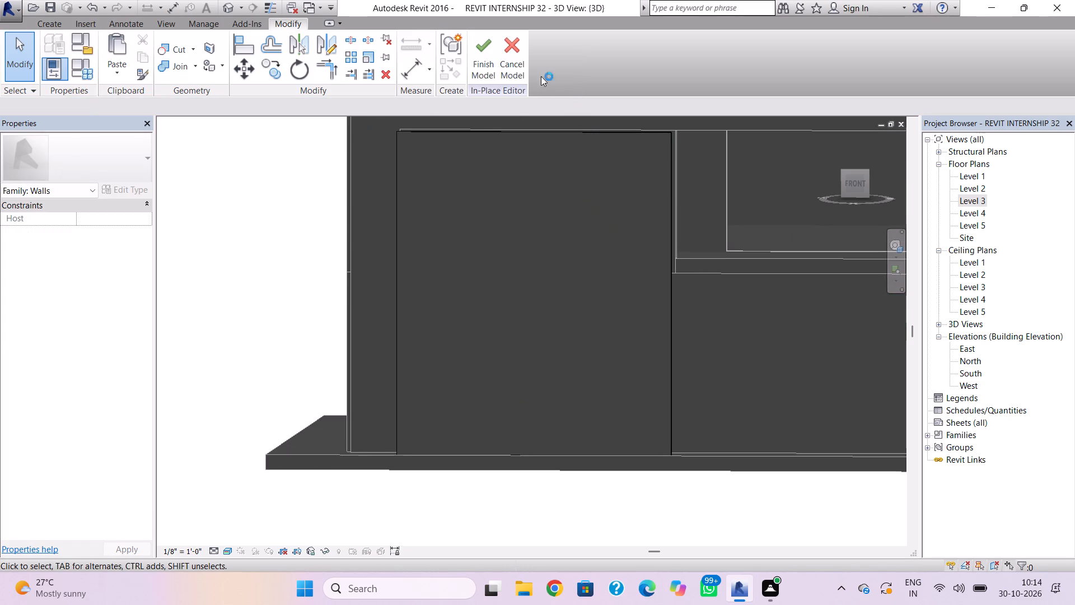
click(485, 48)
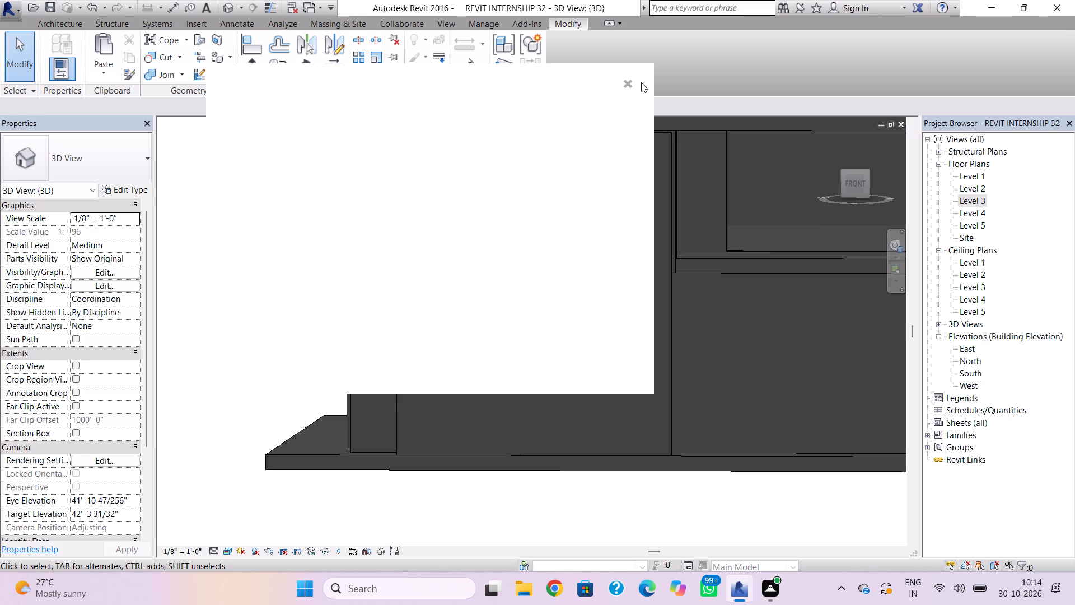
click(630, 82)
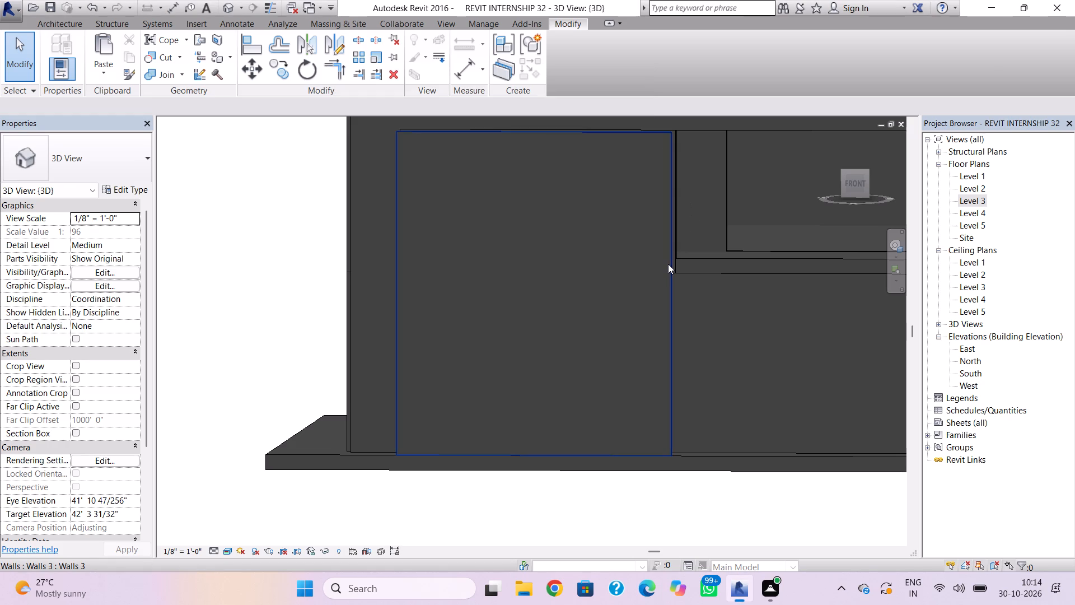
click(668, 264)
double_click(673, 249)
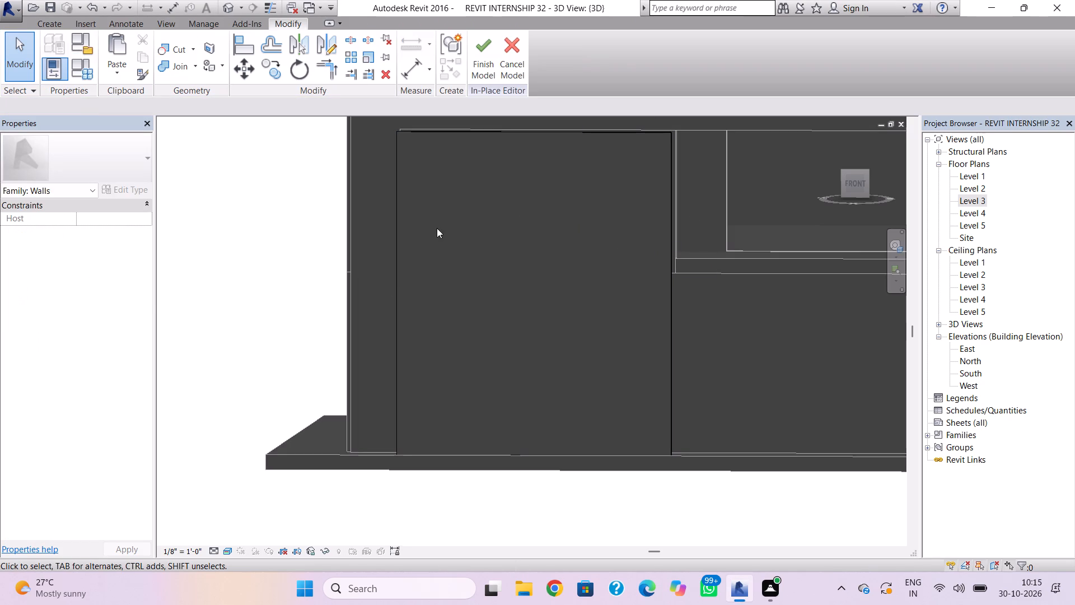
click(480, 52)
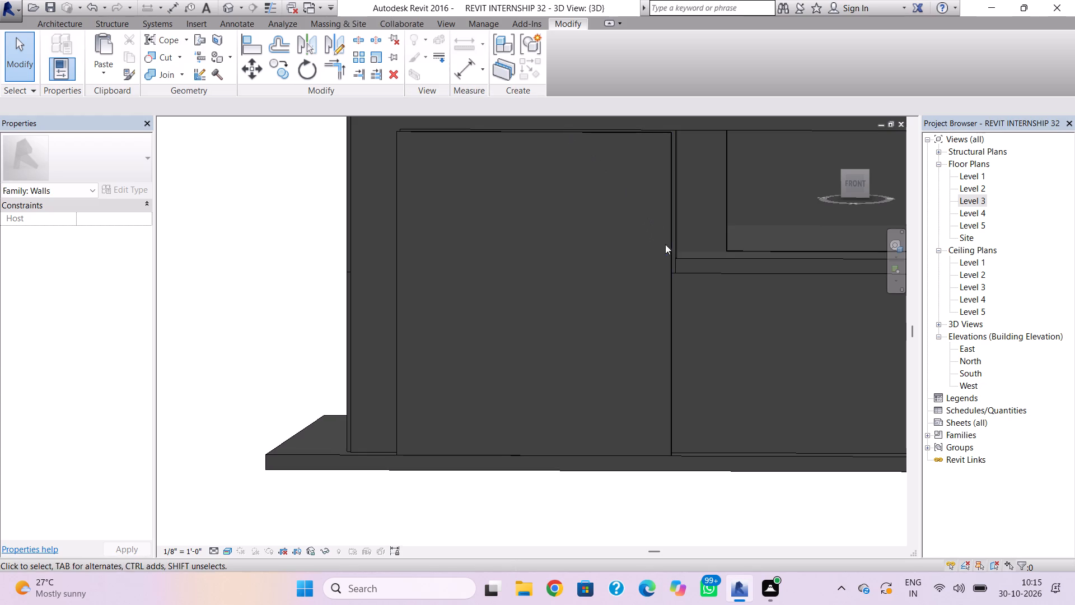
Edit the in-place facade panel's extrusion sketch to cut one tall rectangular opening over the Level 1 and 2 wall openings, and finish the model.
click(666, 296)
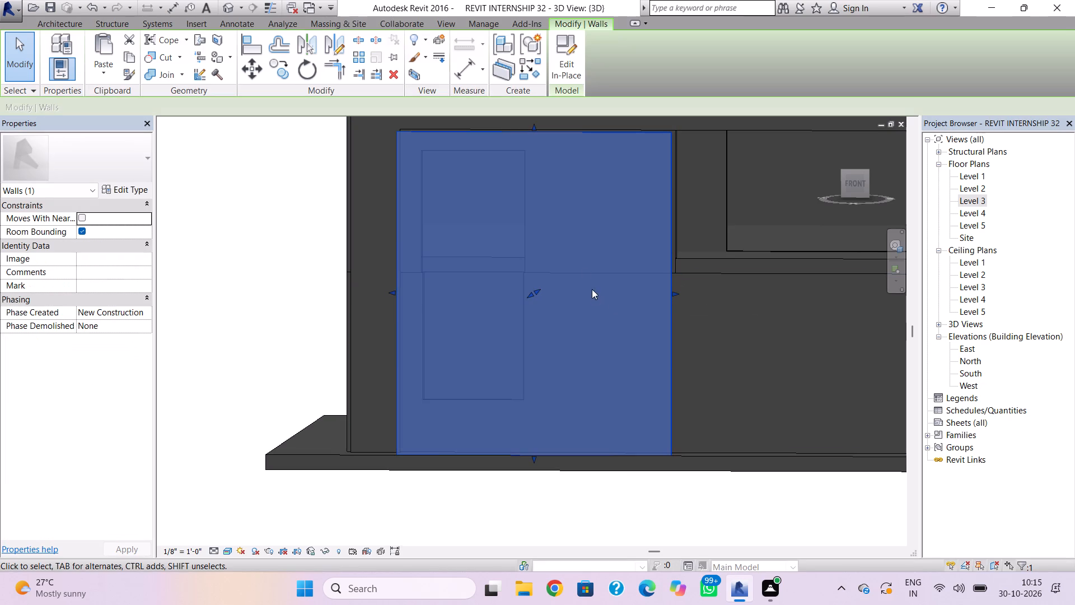
click(564, 62)
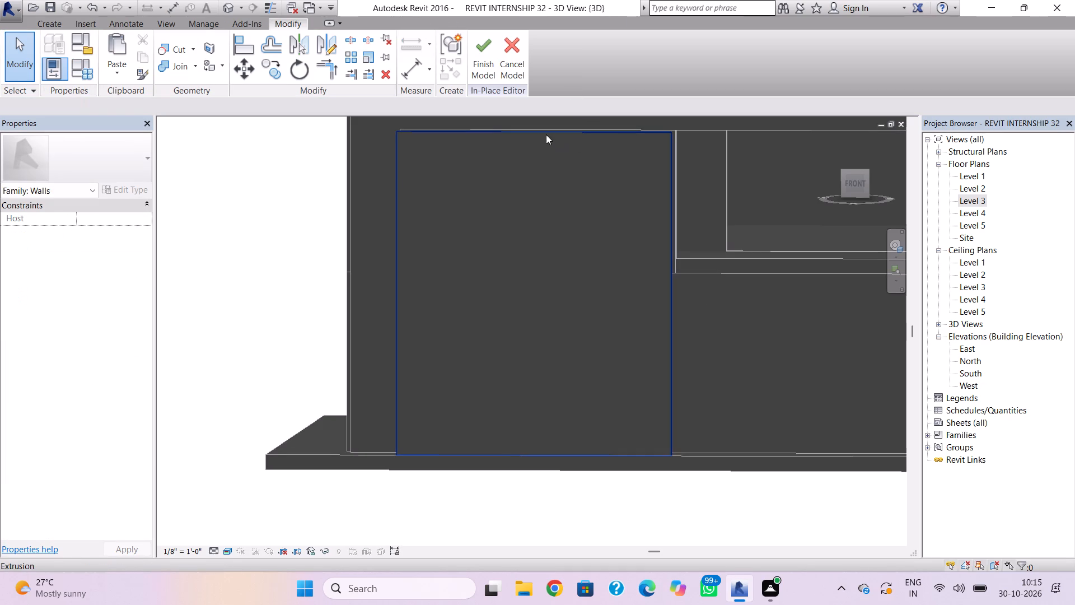
click(674, 325)
click(494, 52)
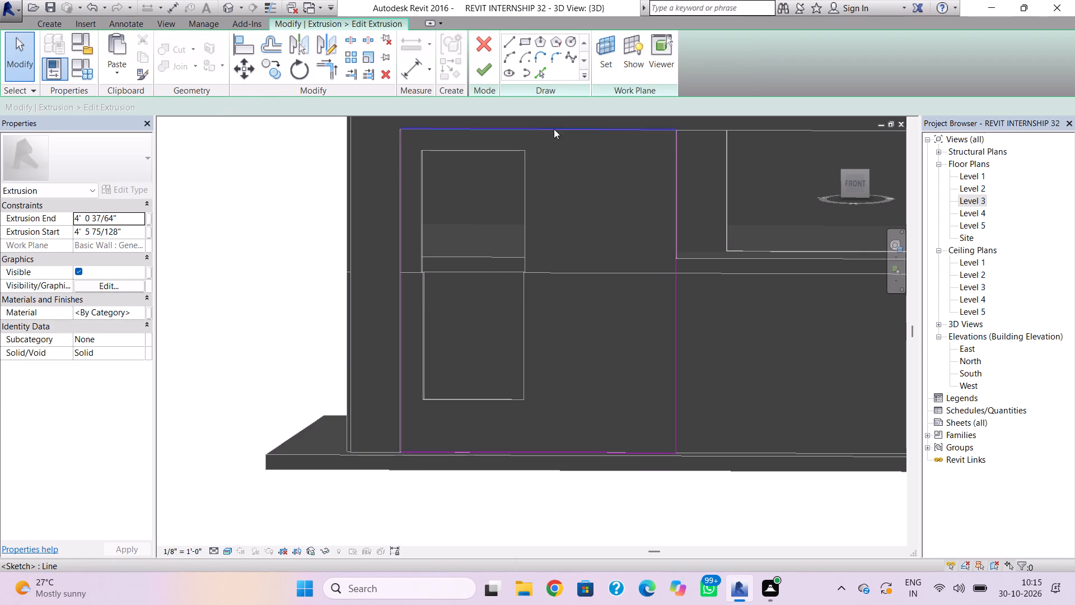
click(524, 44)
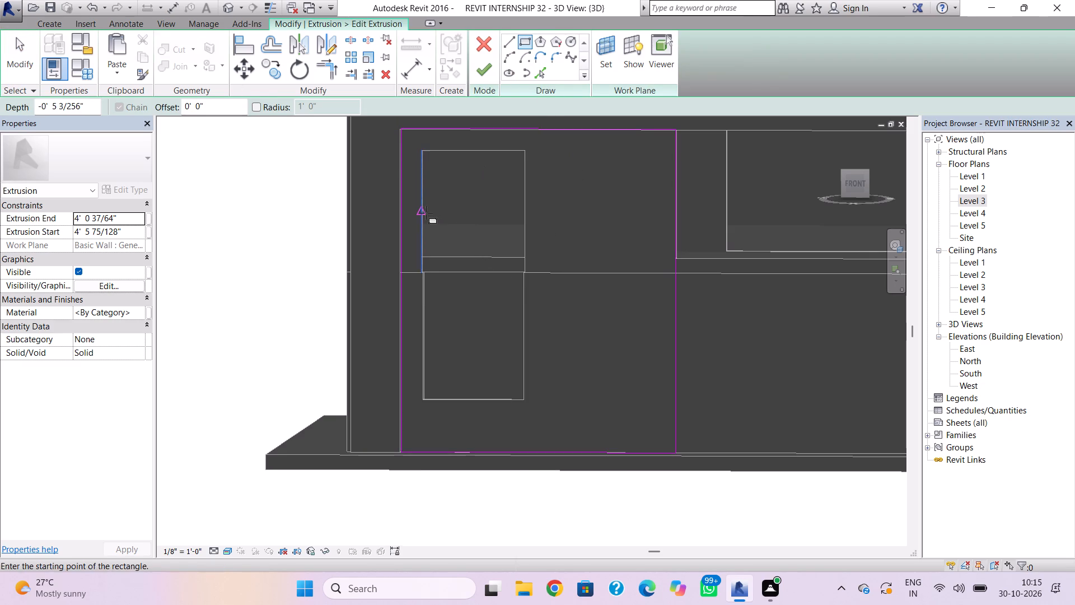
click(429, 158)
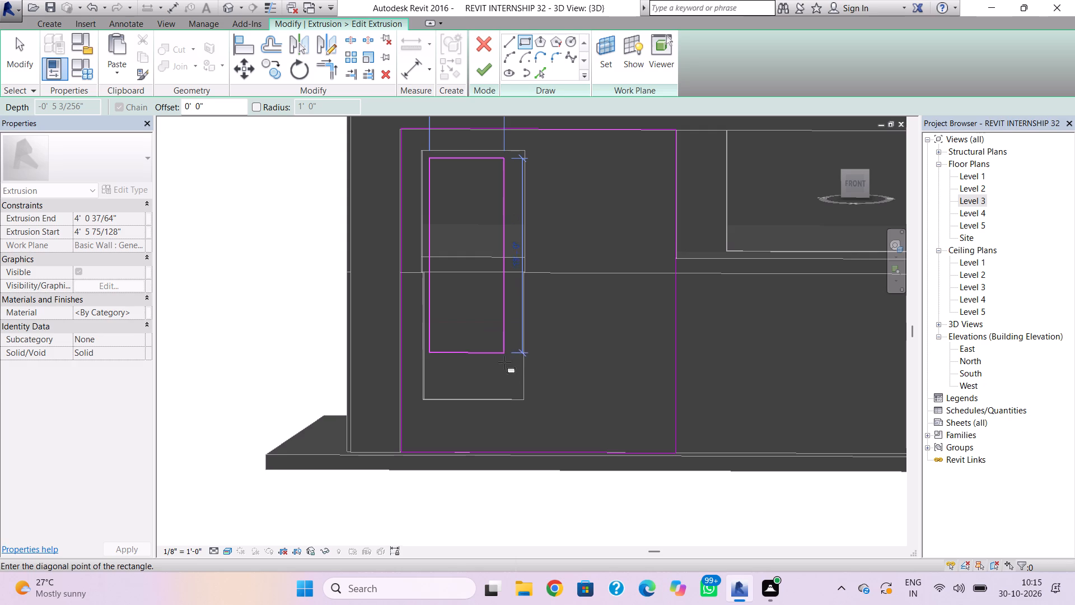
click(518, 395)
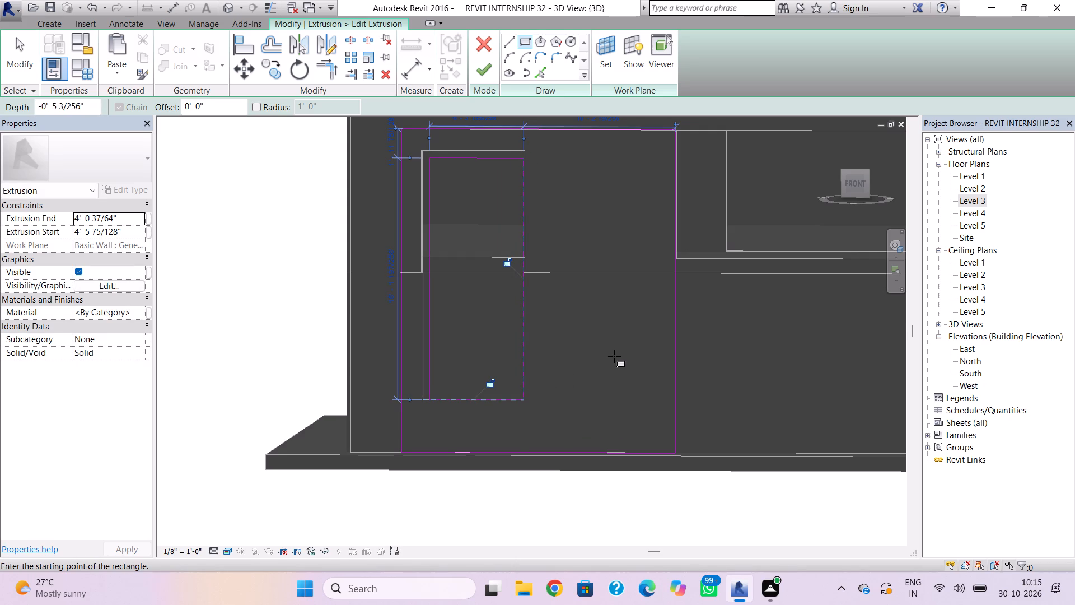
key(Escape)
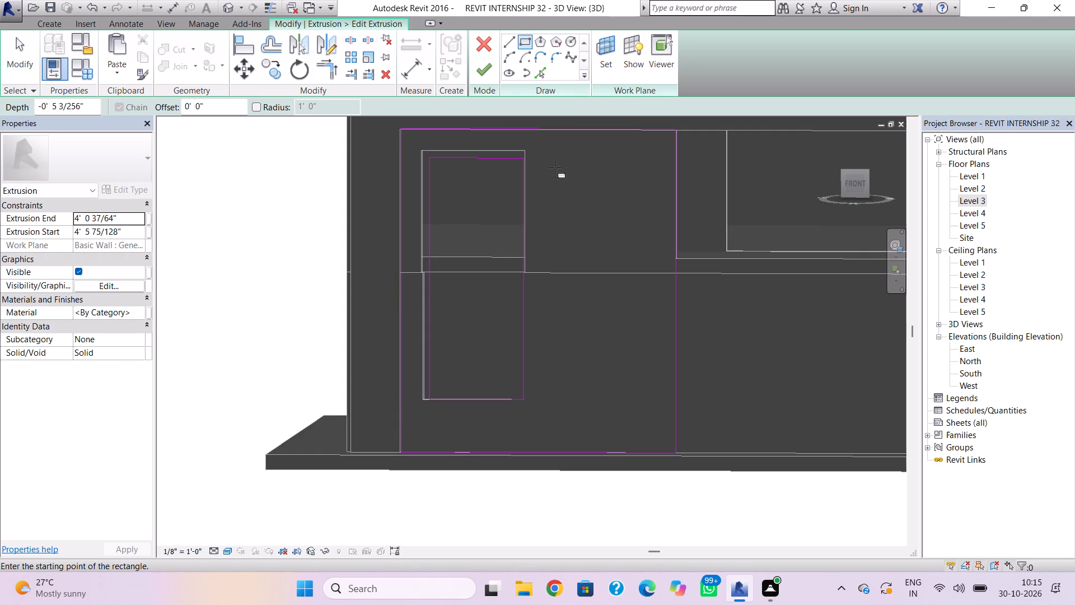
click(482, 74)
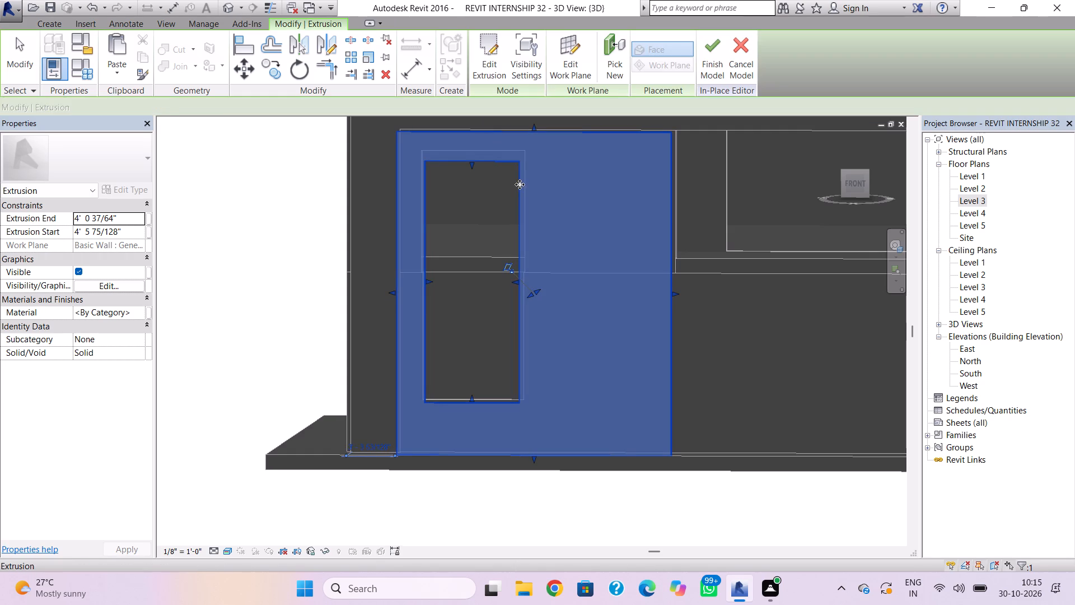
key(Escape)
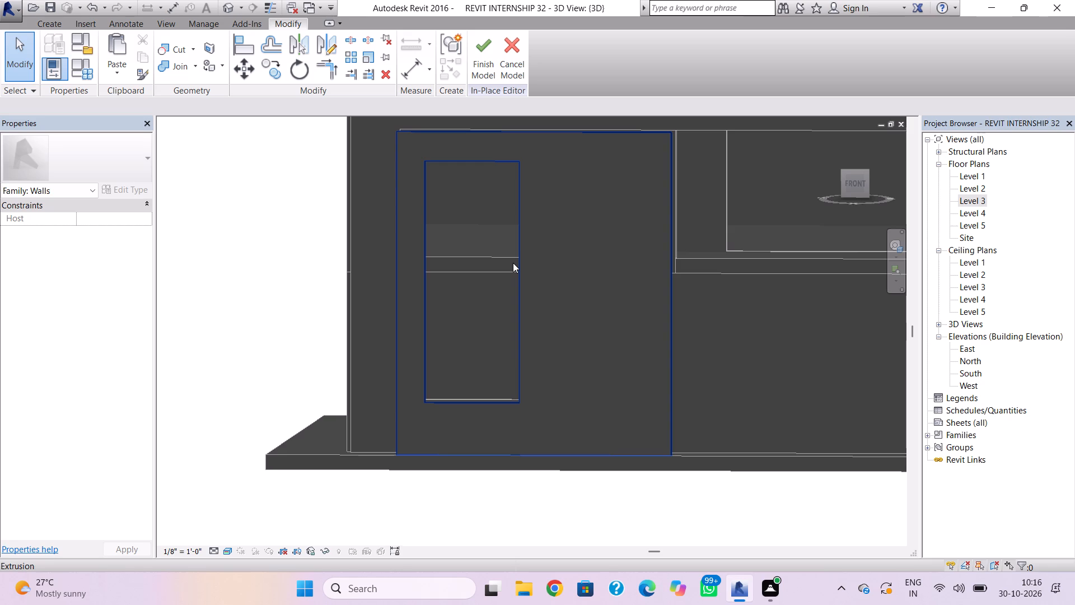
click(495, 74)
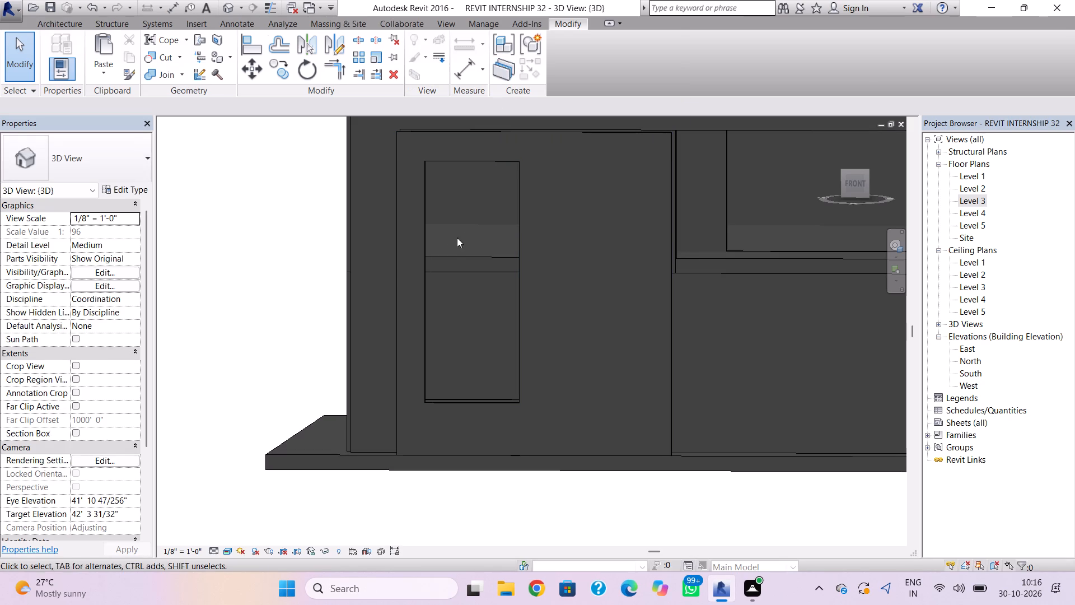
Dismiss the blank Autodesk notification card covering the model view.
shift+right_drag(420, 188, 460, 214)
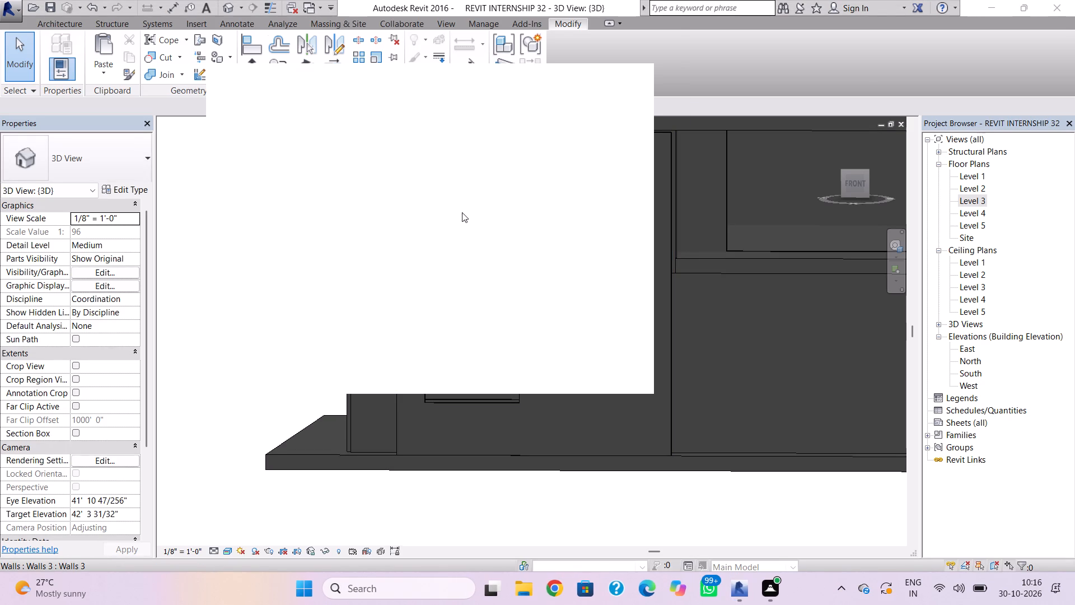
click(725, 225)
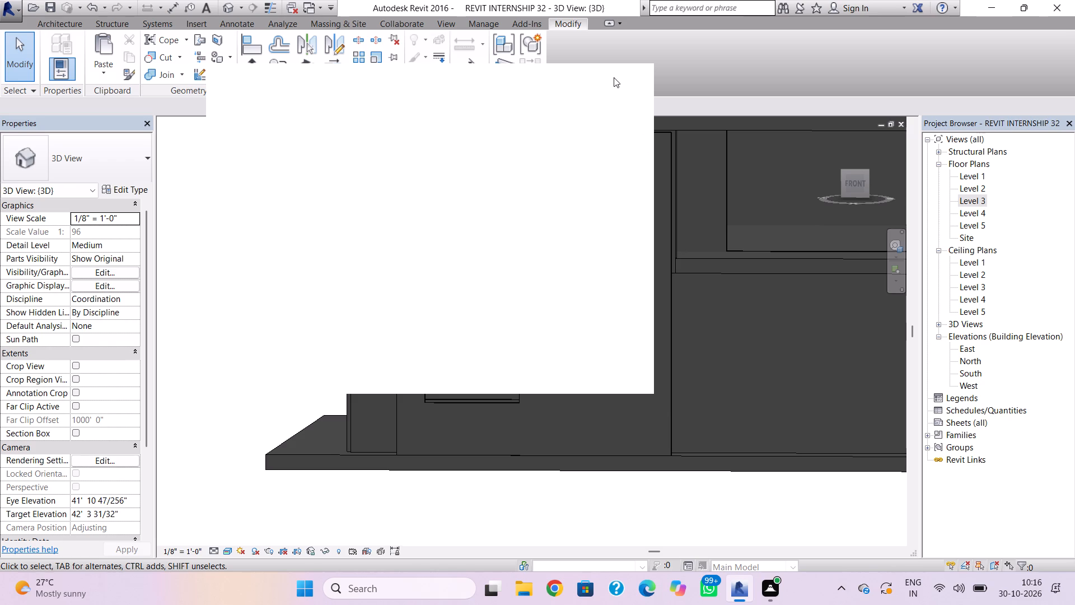
middle_drag(627, 85, 723, 165)
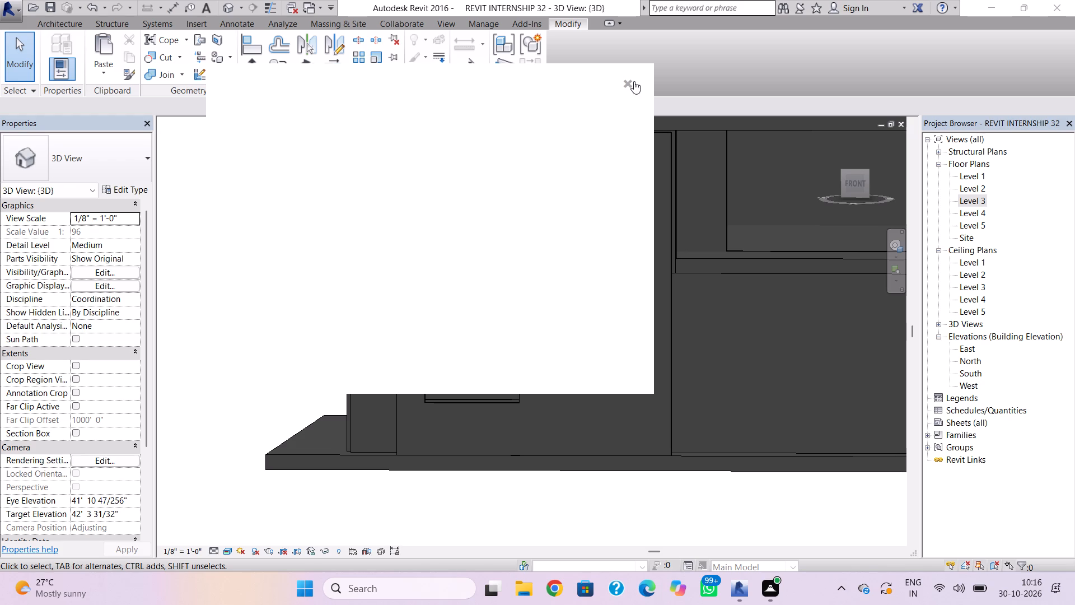
click(629, 81)
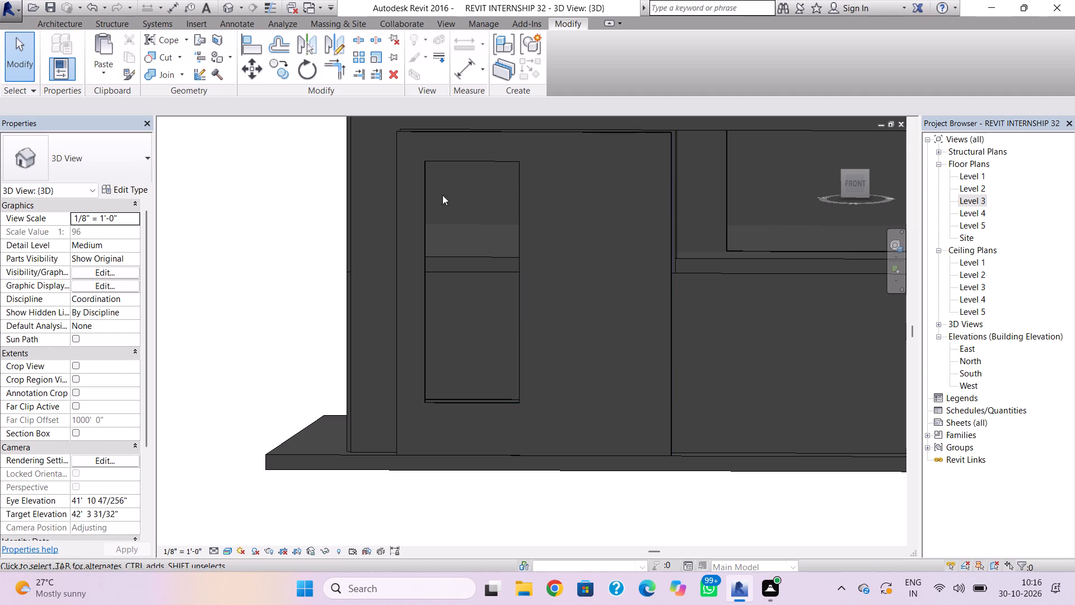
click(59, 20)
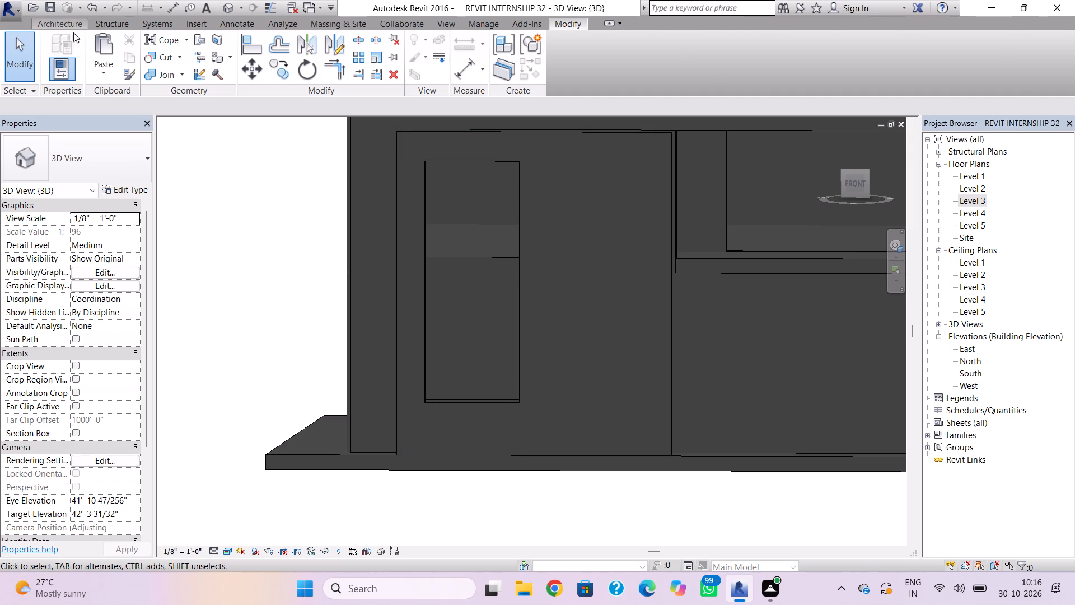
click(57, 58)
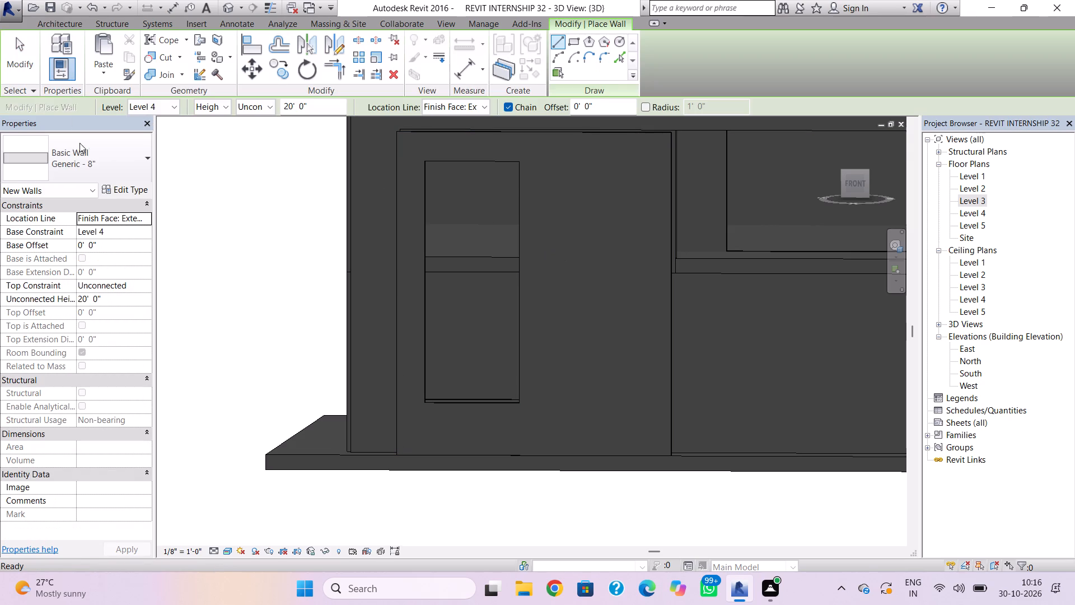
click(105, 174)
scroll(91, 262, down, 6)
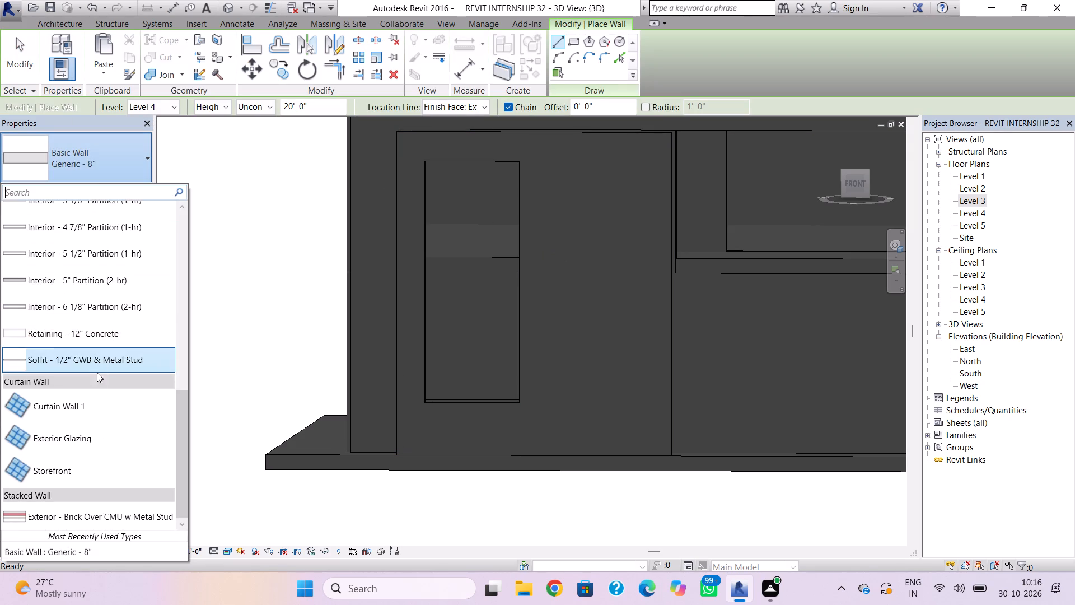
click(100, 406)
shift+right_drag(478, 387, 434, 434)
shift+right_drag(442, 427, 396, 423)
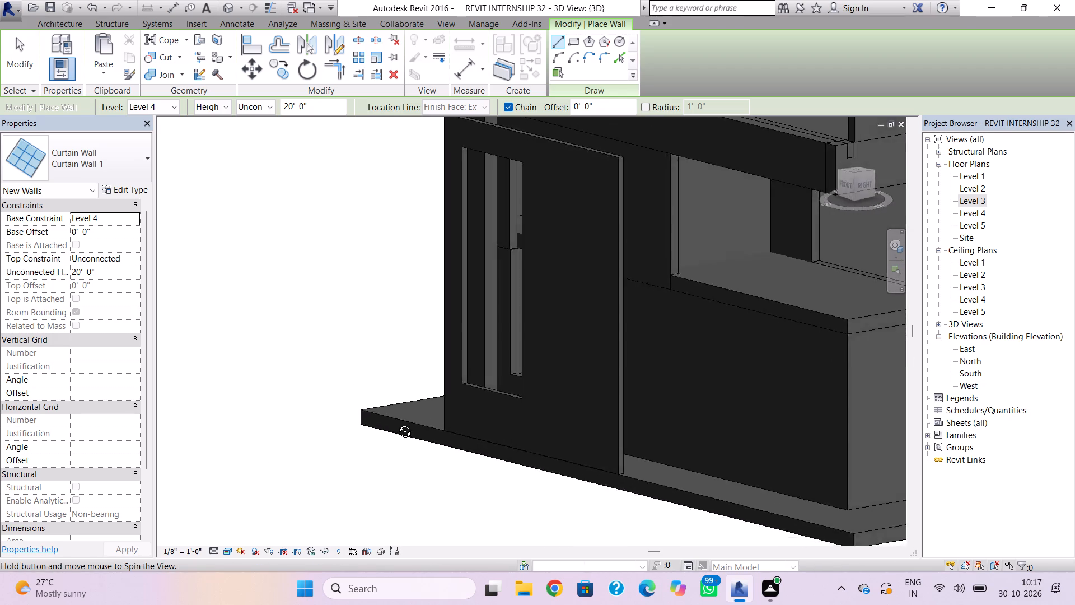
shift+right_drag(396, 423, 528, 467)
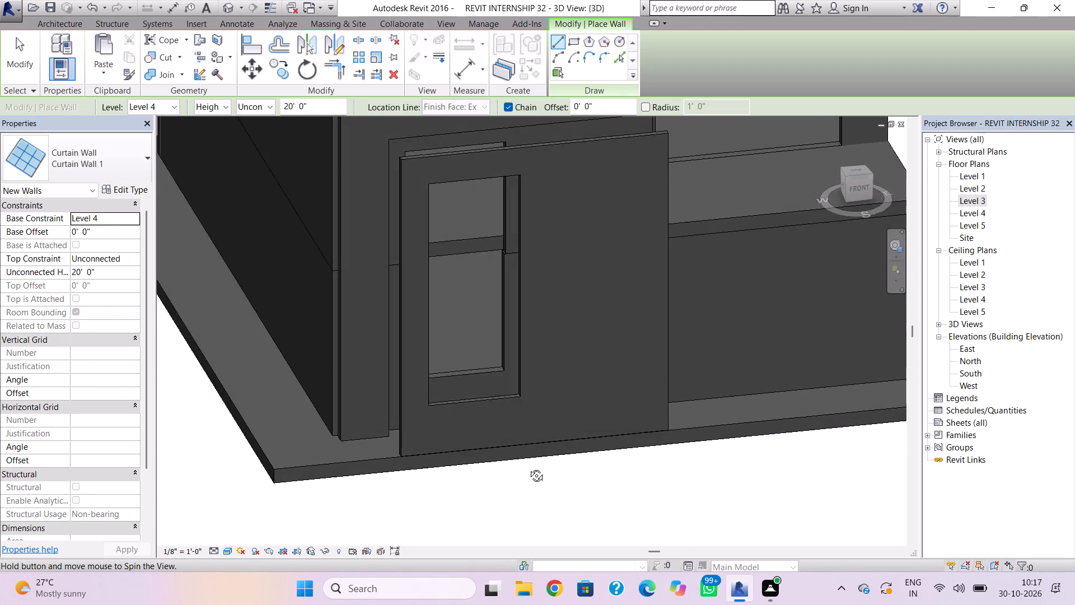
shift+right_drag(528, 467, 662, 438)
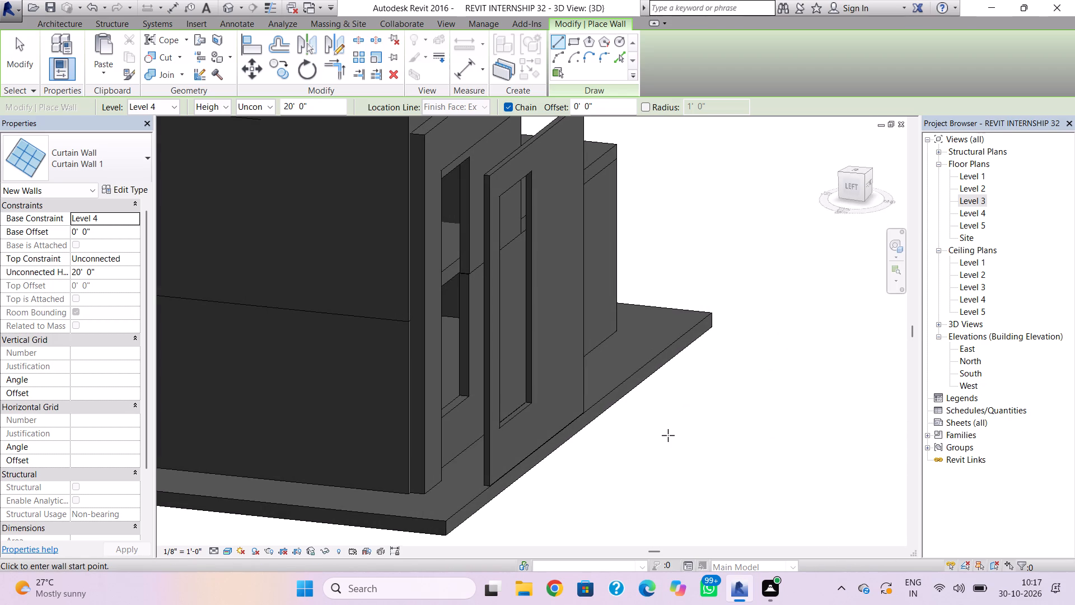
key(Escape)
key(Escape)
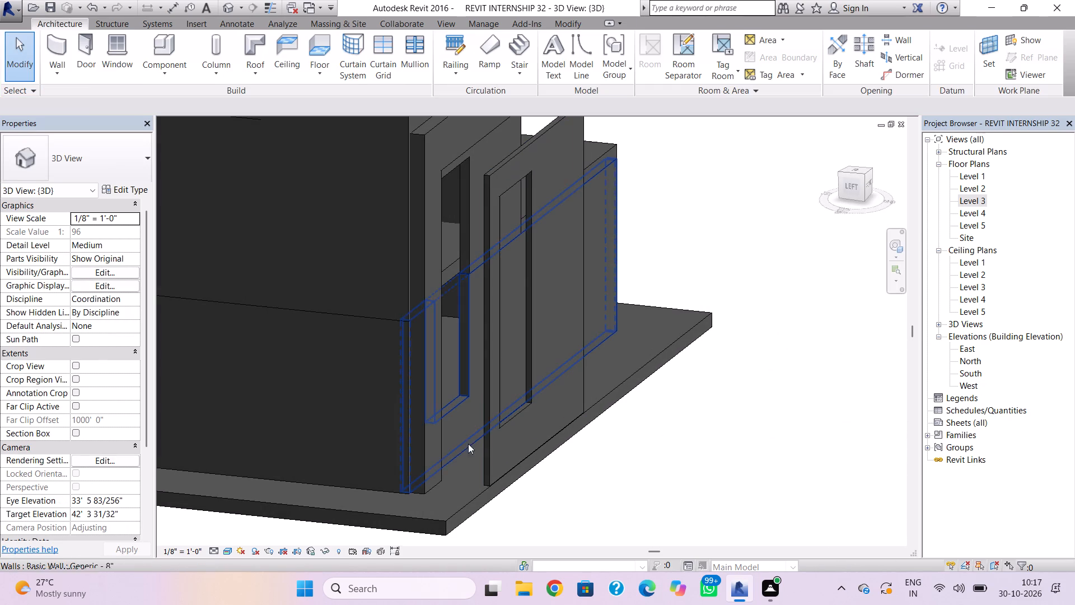
Stretch the facade panel's back face inward until it meets the building's front wall.
click(489, 434)
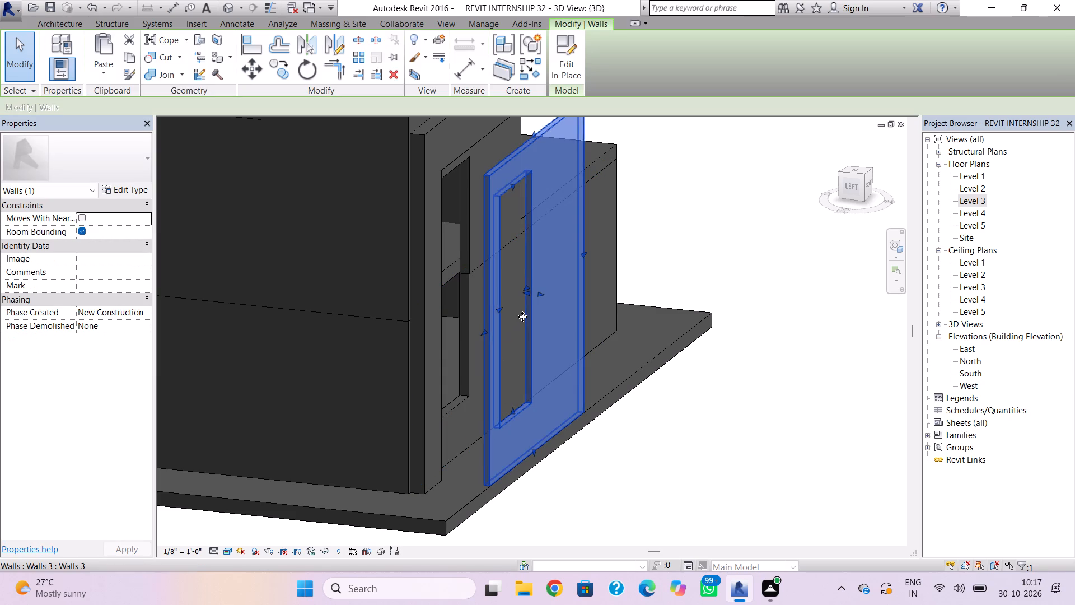
scroll(523, 317, up, 3)
drag(534, 286, 534, 286)
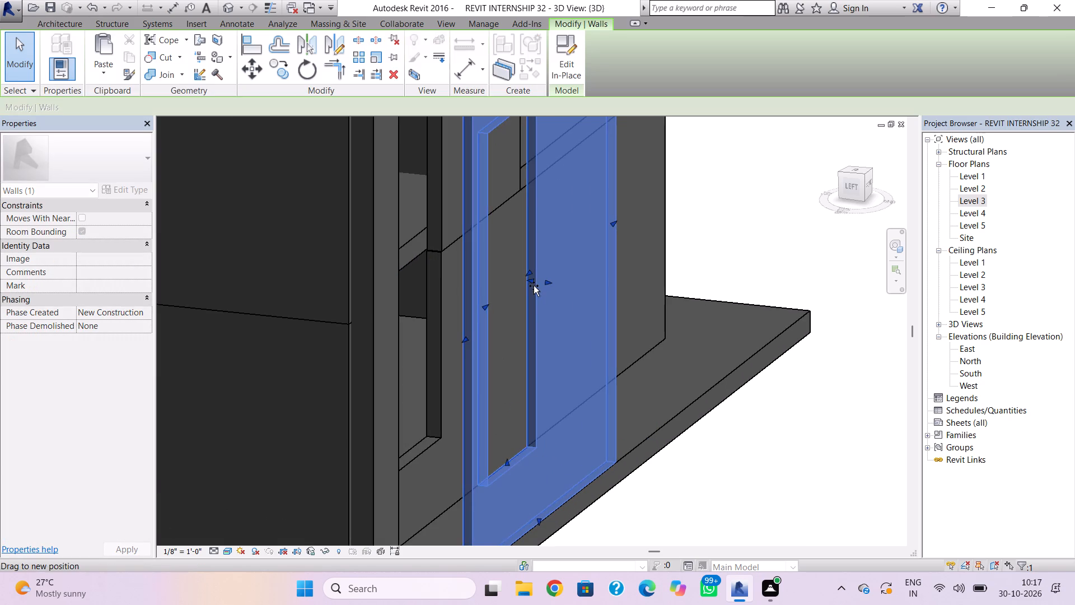
drag(534, 286, 451, 301)
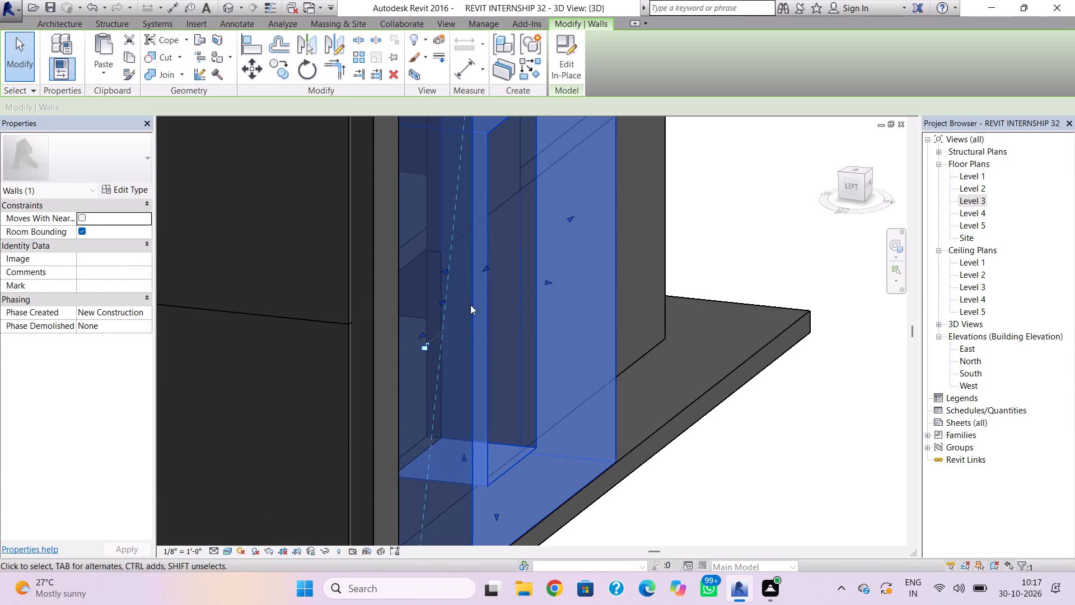
Pull the facade panel's front face back toward the building in two shifts to thin the panel, and deselect it.
shift+right_drag(599, 311, 532, 327)
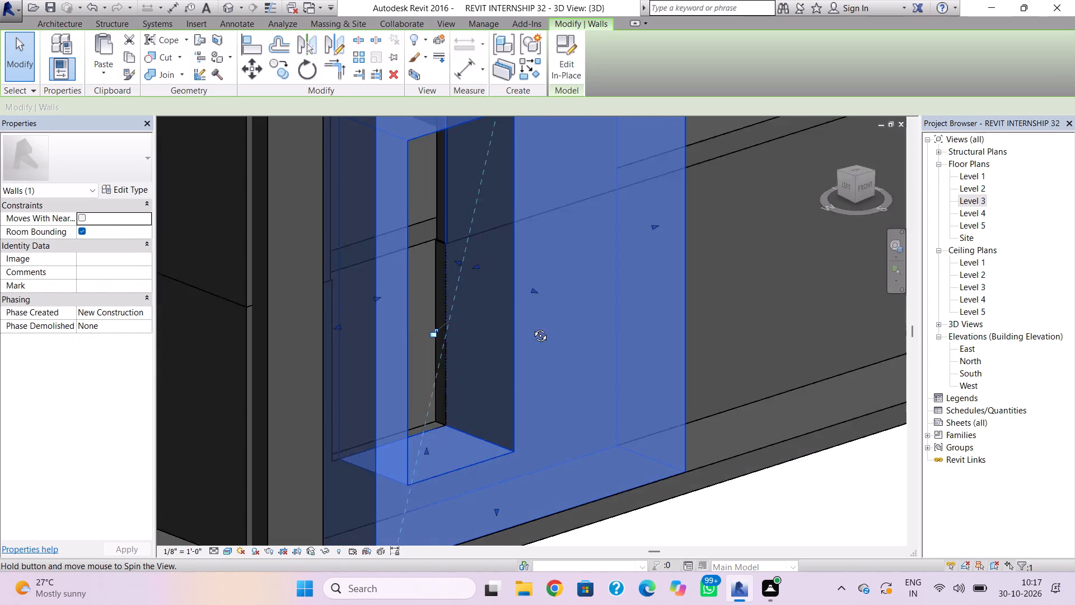
shift+right_drag(532, 327, 539, 303)
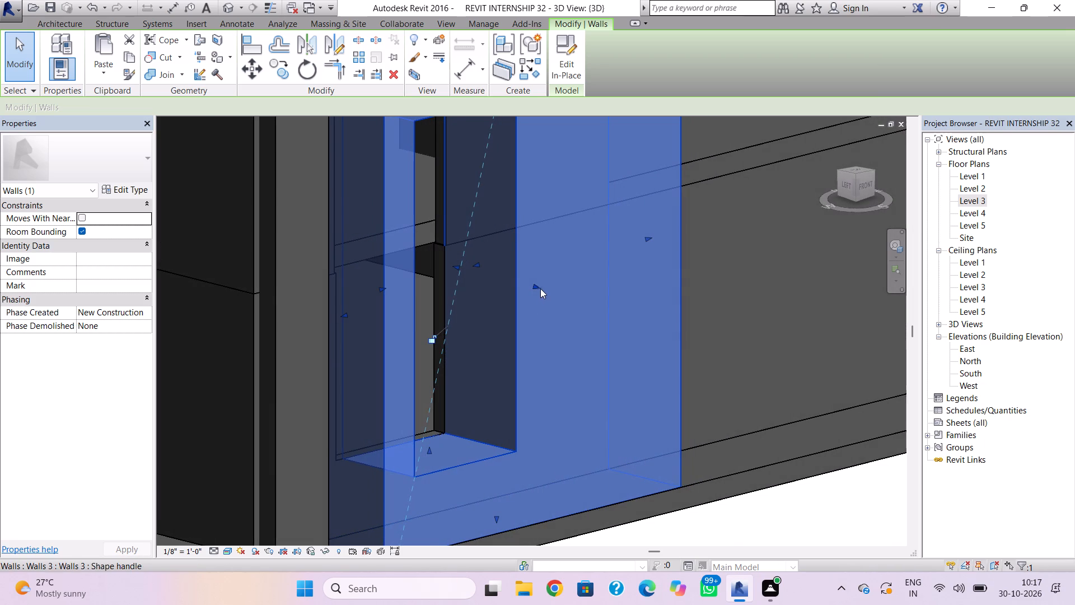
drag(540, 288, 484, 248)
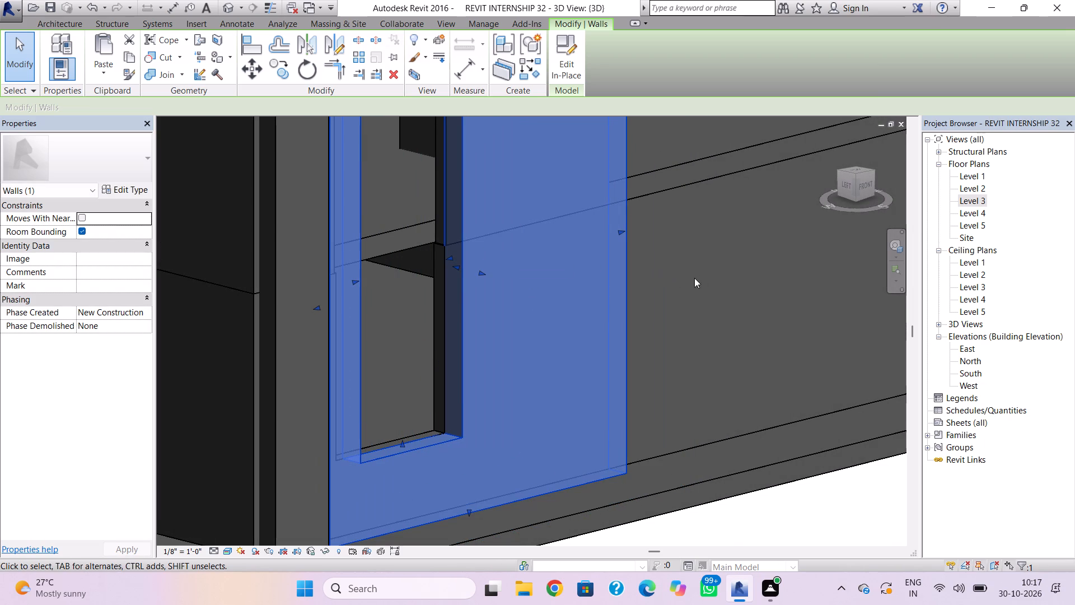
scroll(506, 280, up, 2)
drag(473, 268, 461, 260)
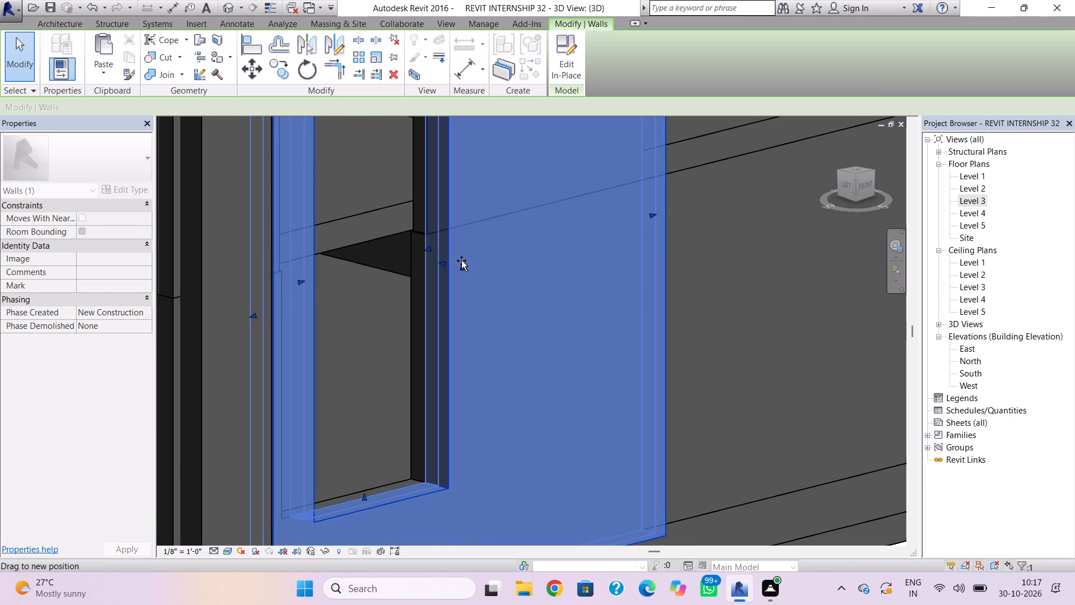
drag(461, 260, 457, 257)
click(754, 288)
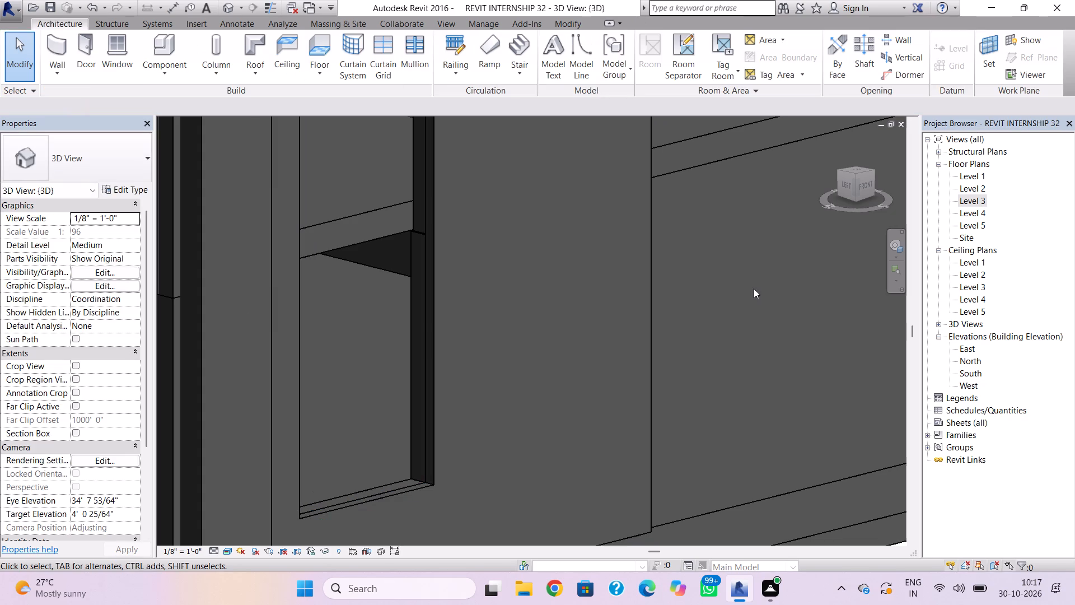
Start a new in-place component in the Walls family category from the front view, accepting the suggested name.
shift+right_drag(760, 307, 611, 249)
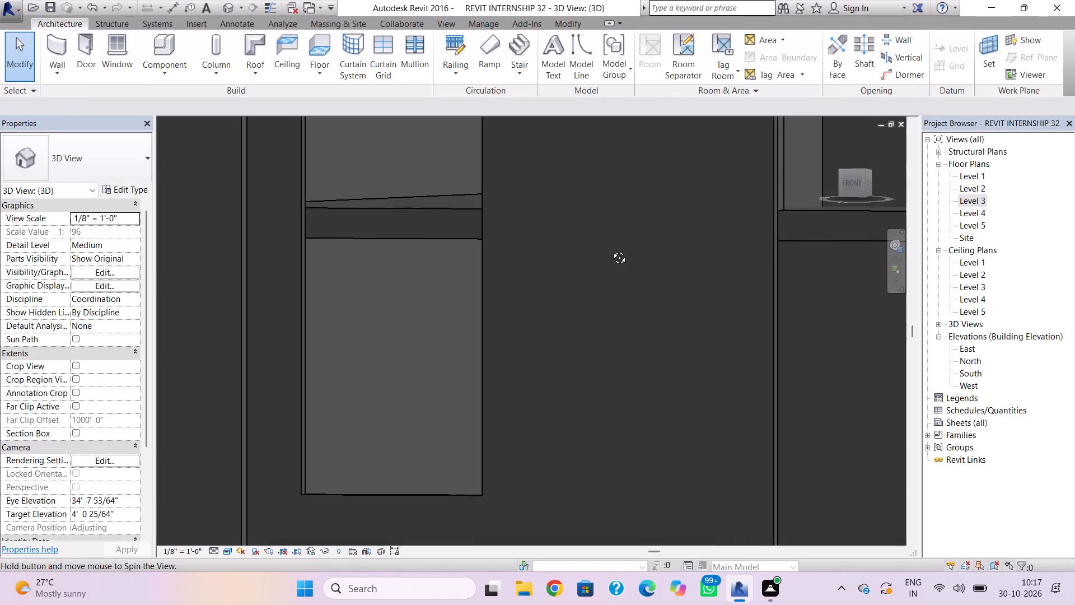
shift+right_drag(611, 249, 621, 260)
scroll(623, 262, down, 3)
middle_drag(620, 284, 620, 321)
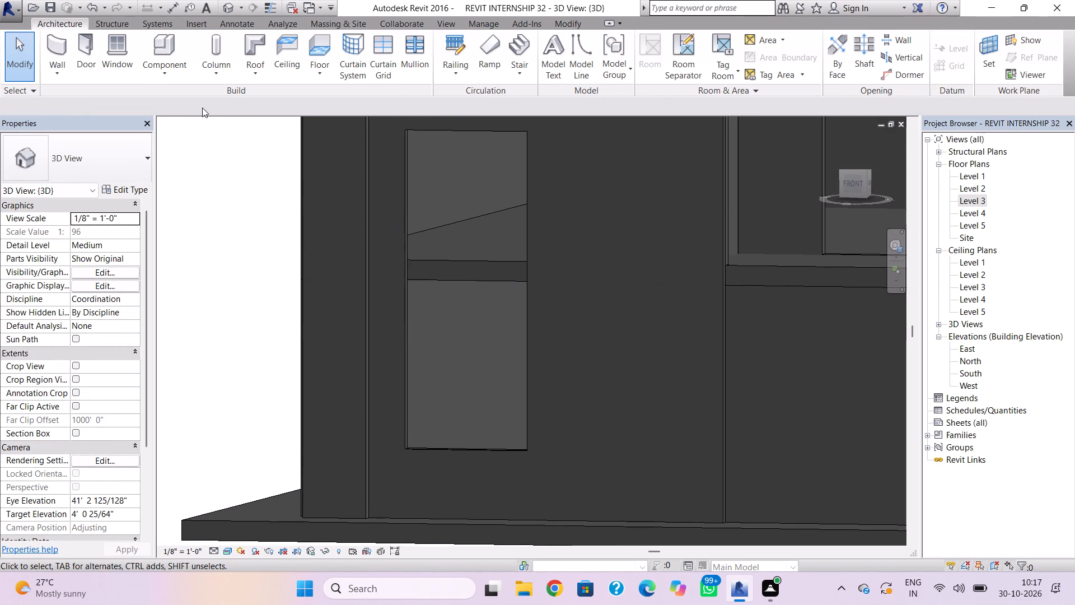
click(146, 78)
click(172, 125)
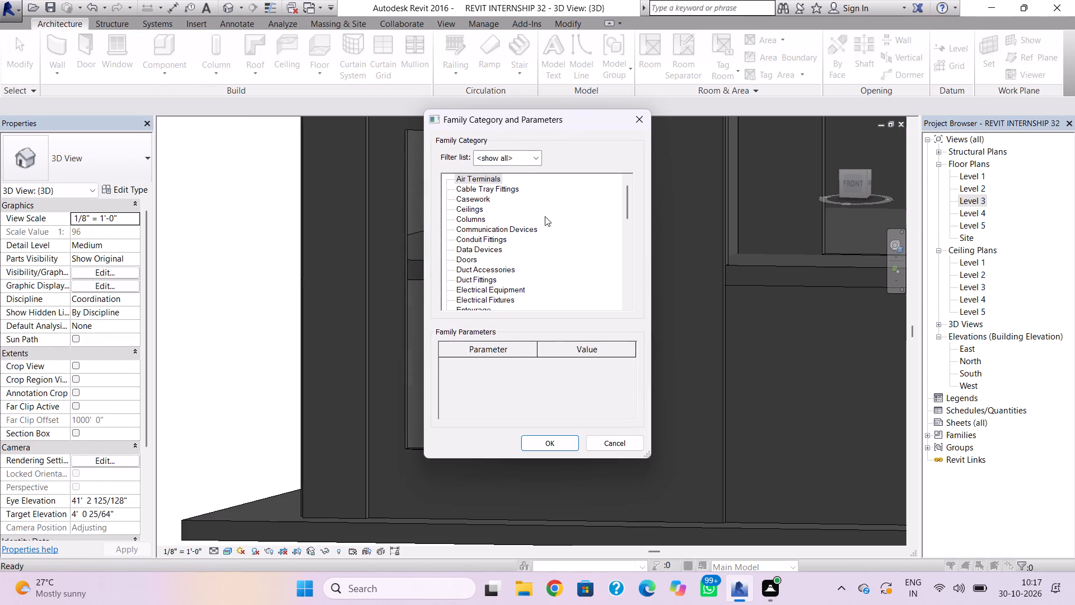
drag(625, 218, 622, 292)
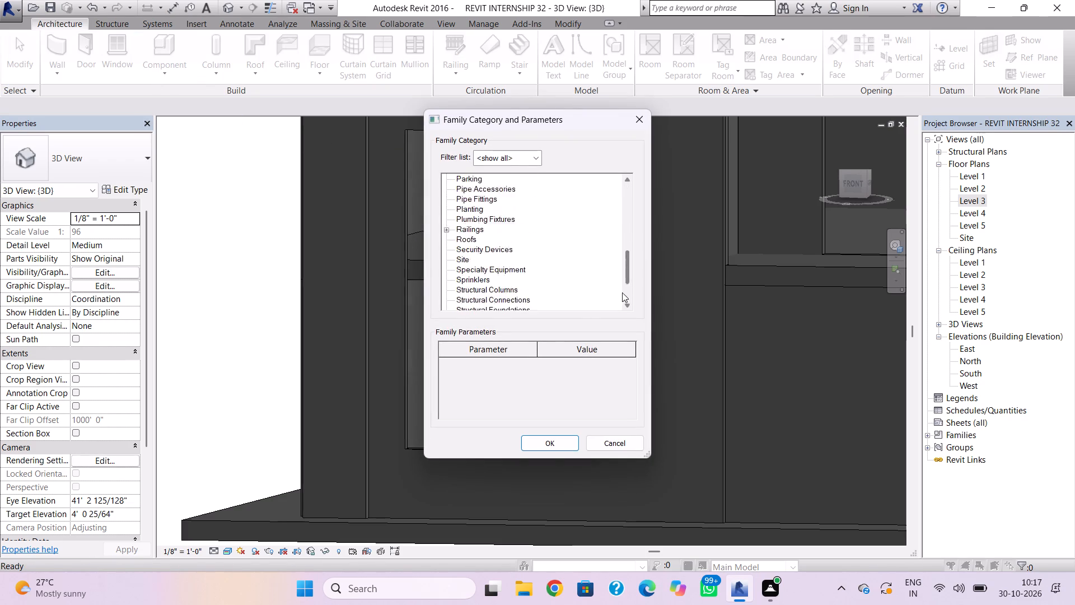
drag(622, 292, 621, 299)
click(472, 288)
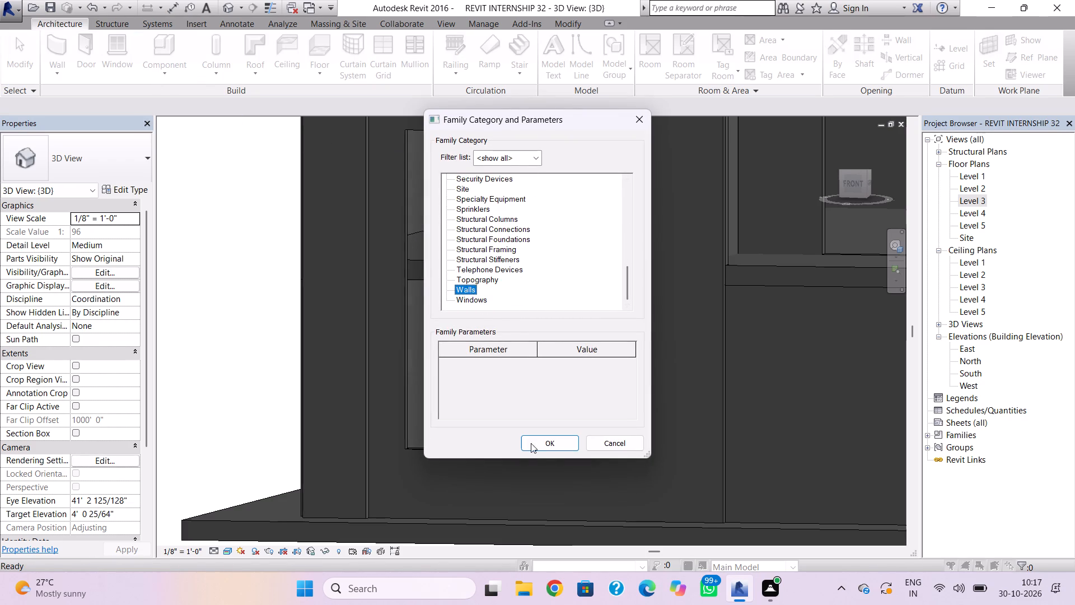
click(543, 446)
click(553, 315)
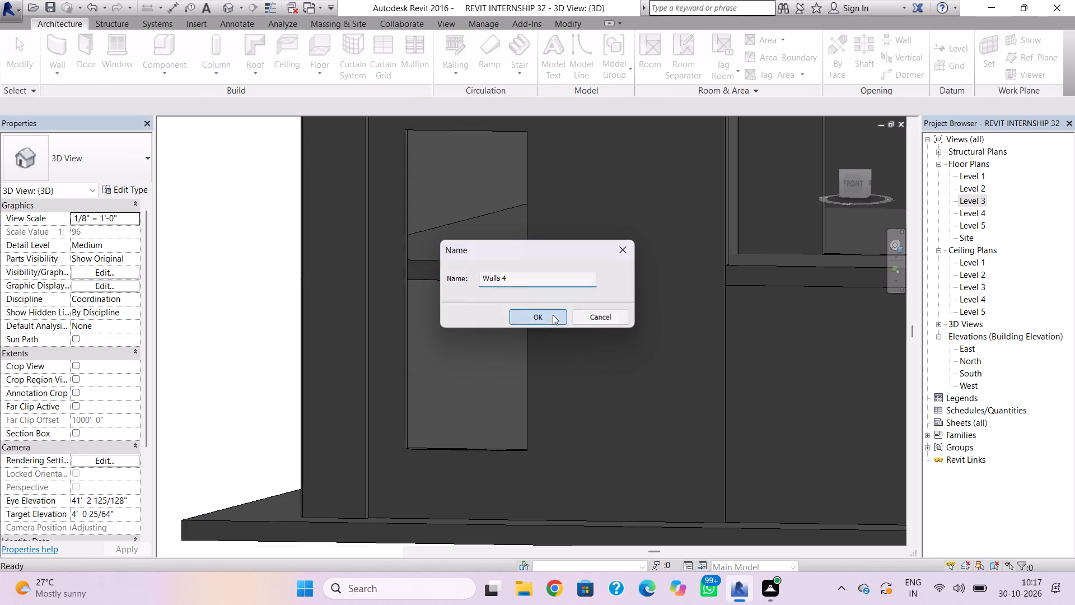
Start a solid extrusion in the in-place component and set its work plane by picking the facade panel's front face.
scroll(695, 288, down, 1)
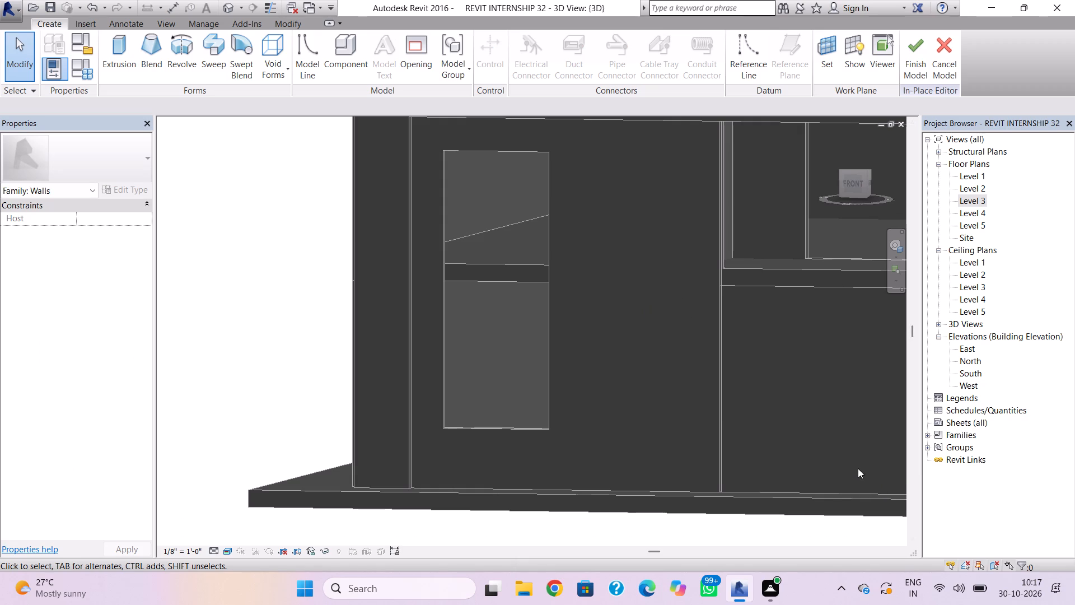
shift+right_drag(842, 433, 859, 412)
shift+right_drag(860, 411, 864, 411)
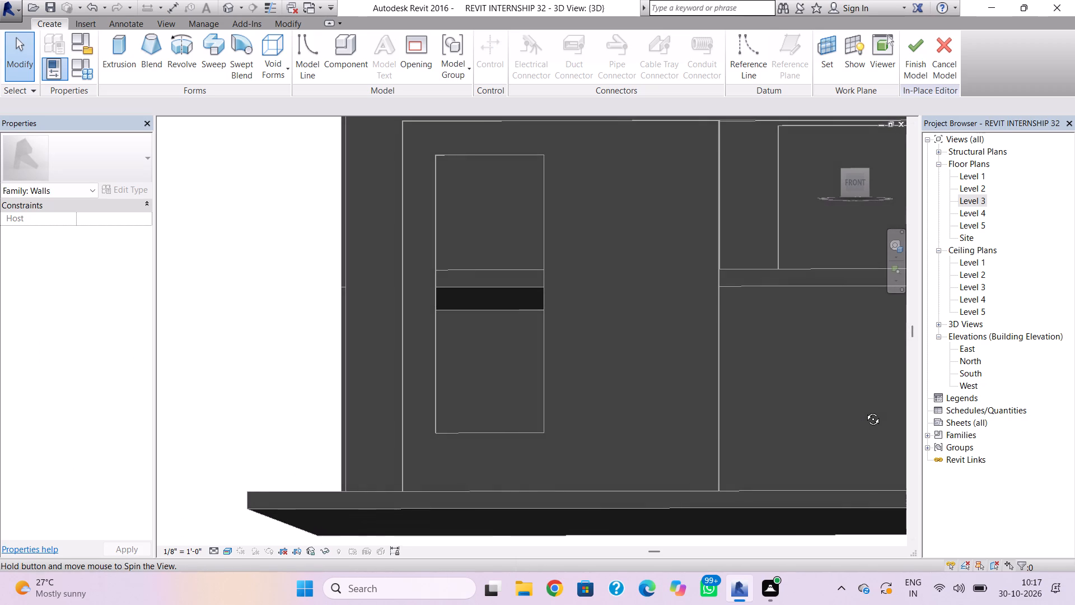
shift+right_drag(864, 411, 866, 418)
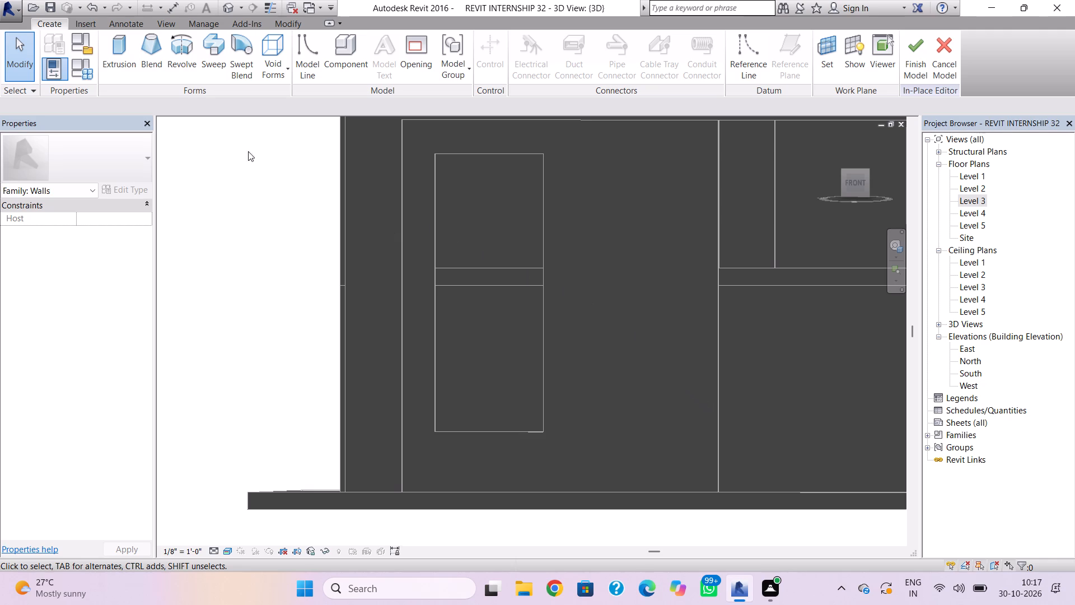
click(125, 43)
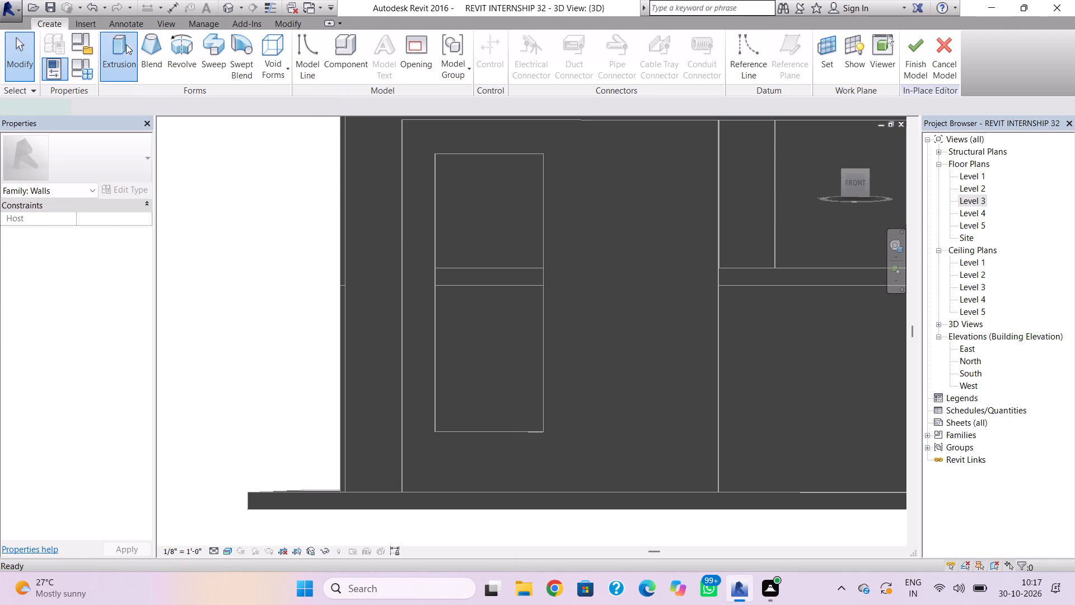
click(524, 34)
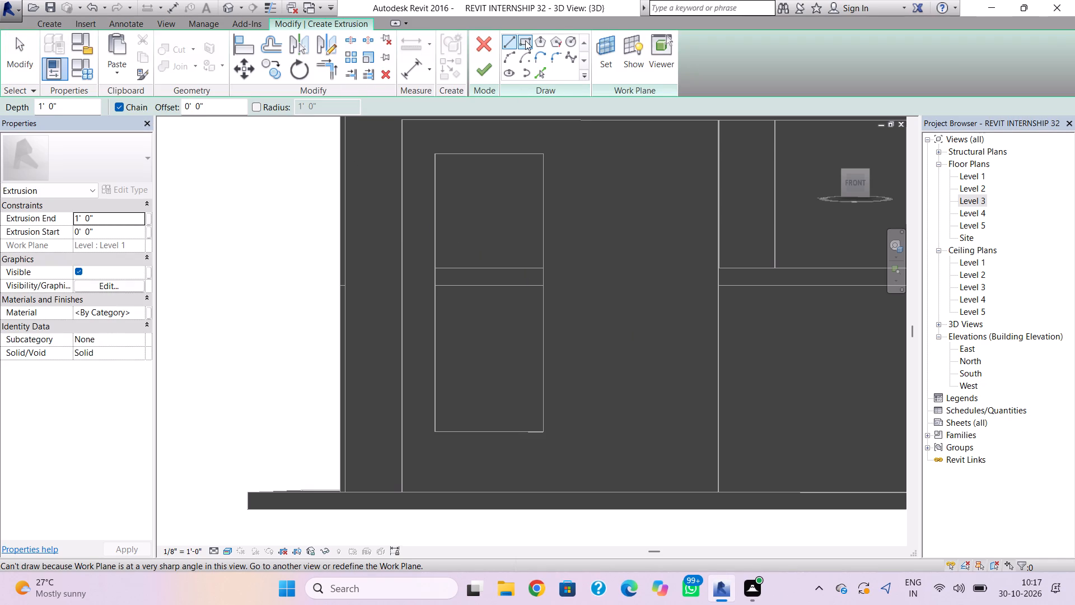
click(525, 40)
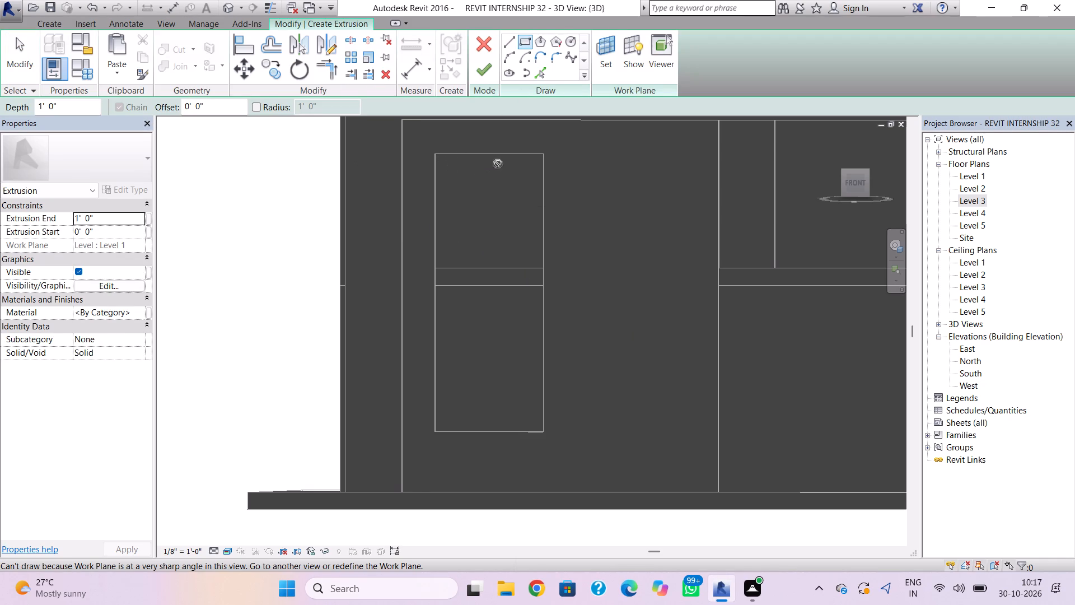
click(609, 48)
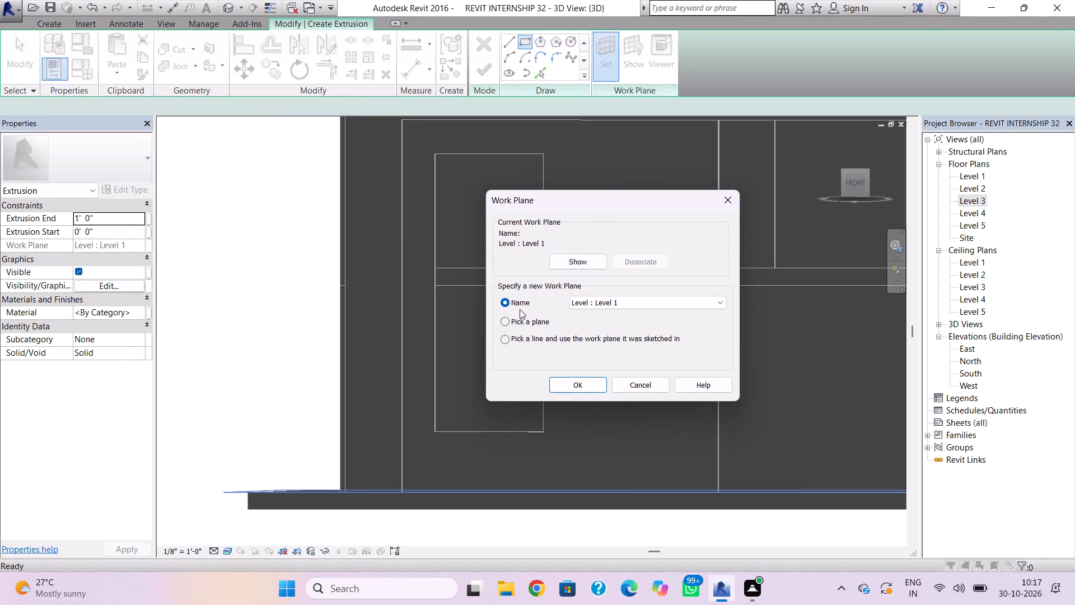
click(502, 323)
click(551, 384)
shift+right_drag(550, 381, 608, 442)
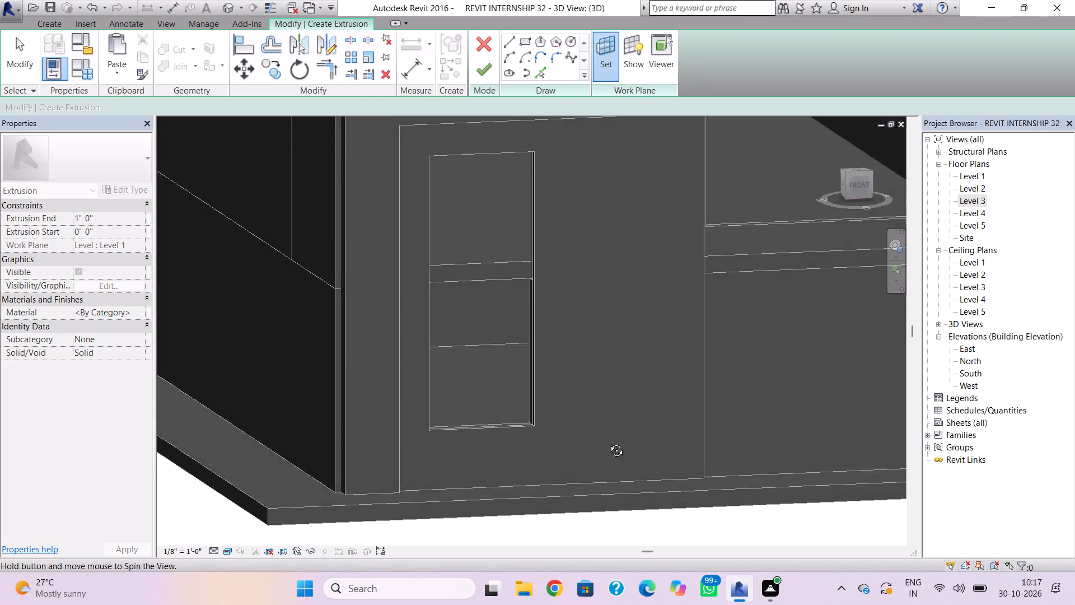
shift+right_drag(608, 442, 613, 456)
click(424, 283)
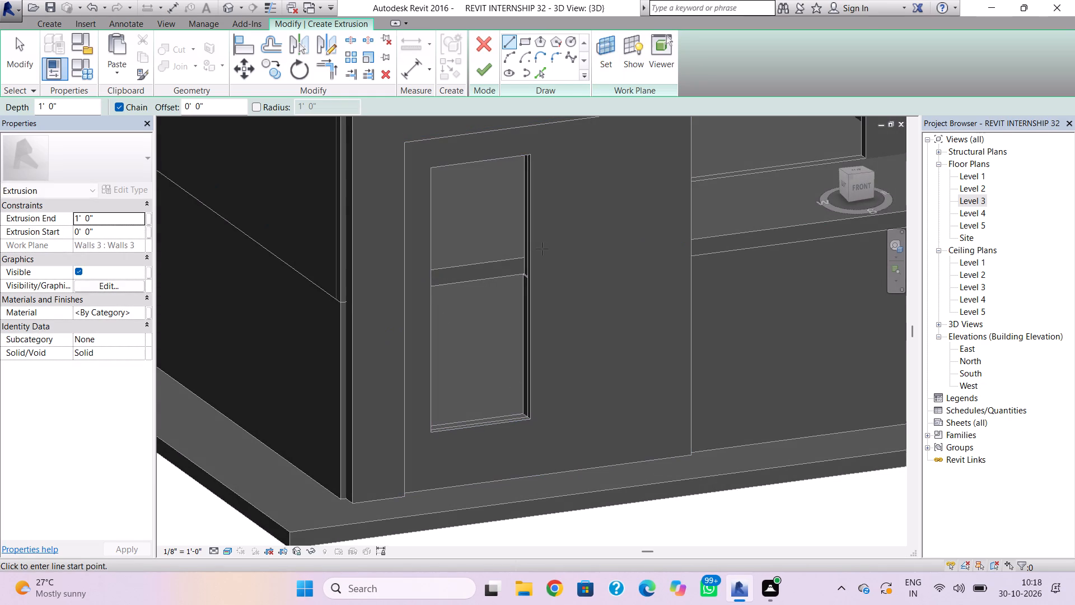
shift+right_drag(735, 320, 678, 204)
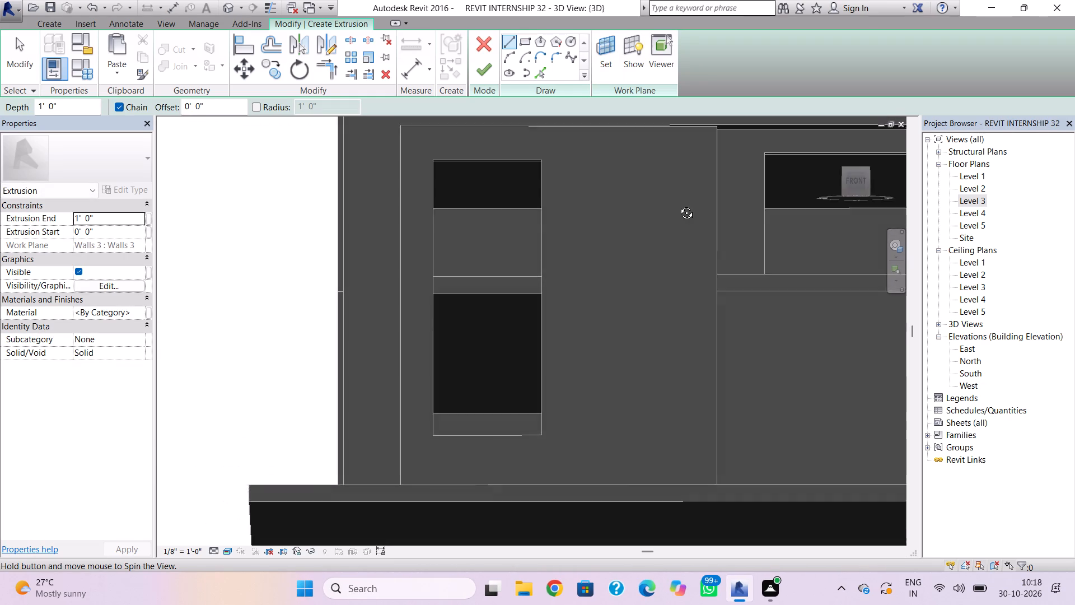
shift+right_drag(678, 204, 677, 245)
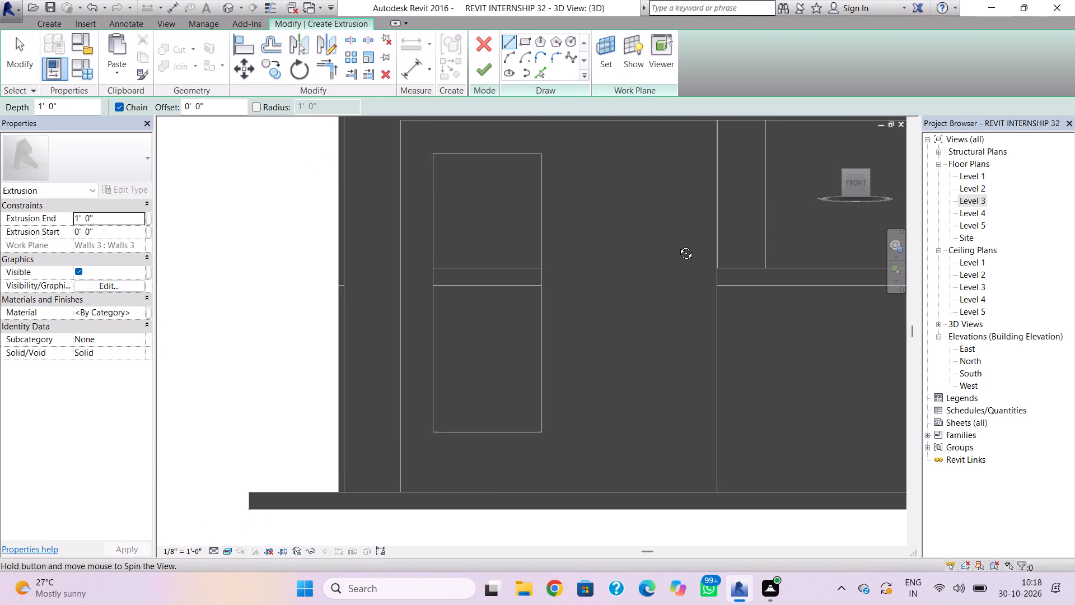
shift+right_drag(677, 245, 678, 245)
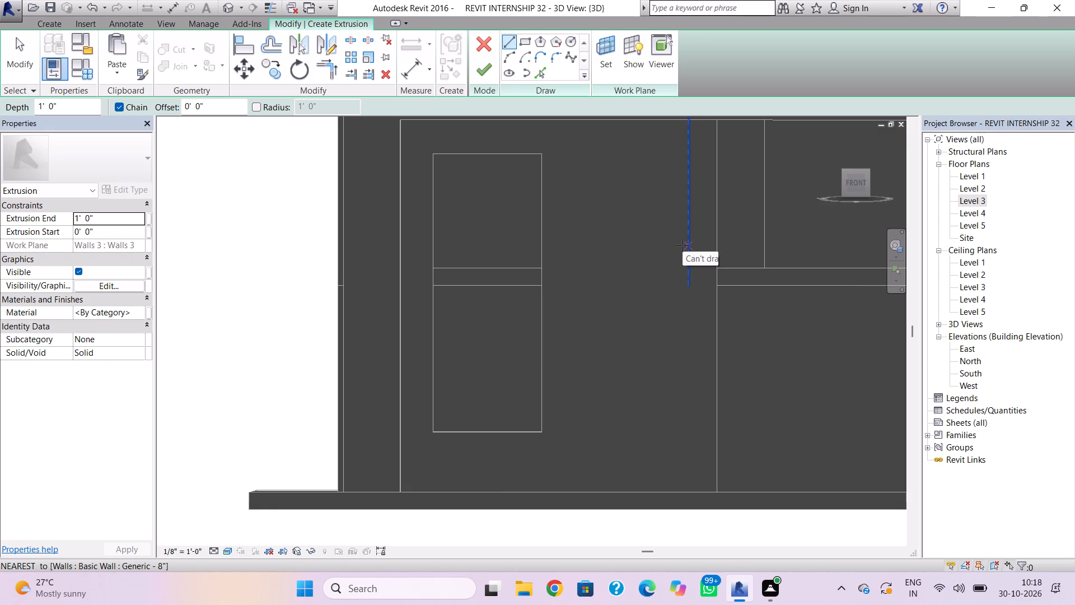
key(Escape)
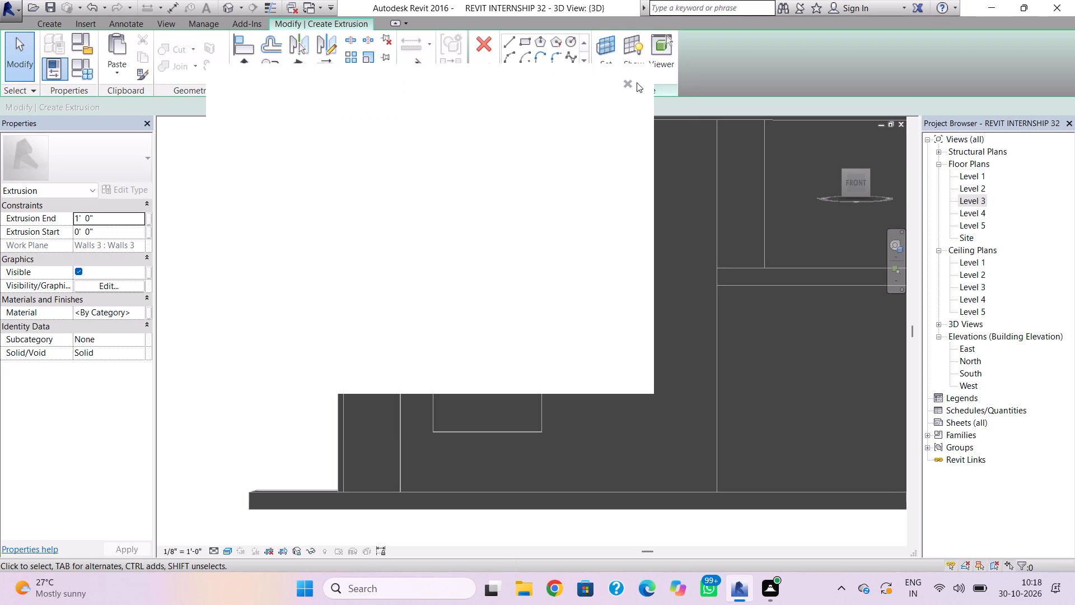
Dismiss the blank notification card covering the model view.
click(632, 85)
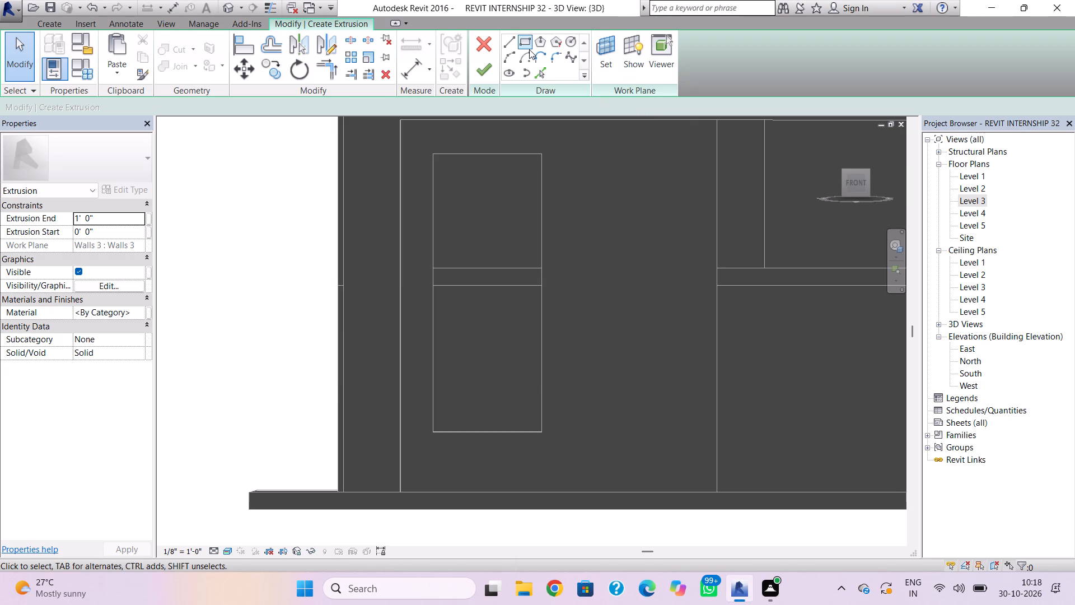
Sketch a rectangle along the tall opening's edges and a second, larger rectangle about 18' tall around it.
click(529, 49)
click(430, 155)
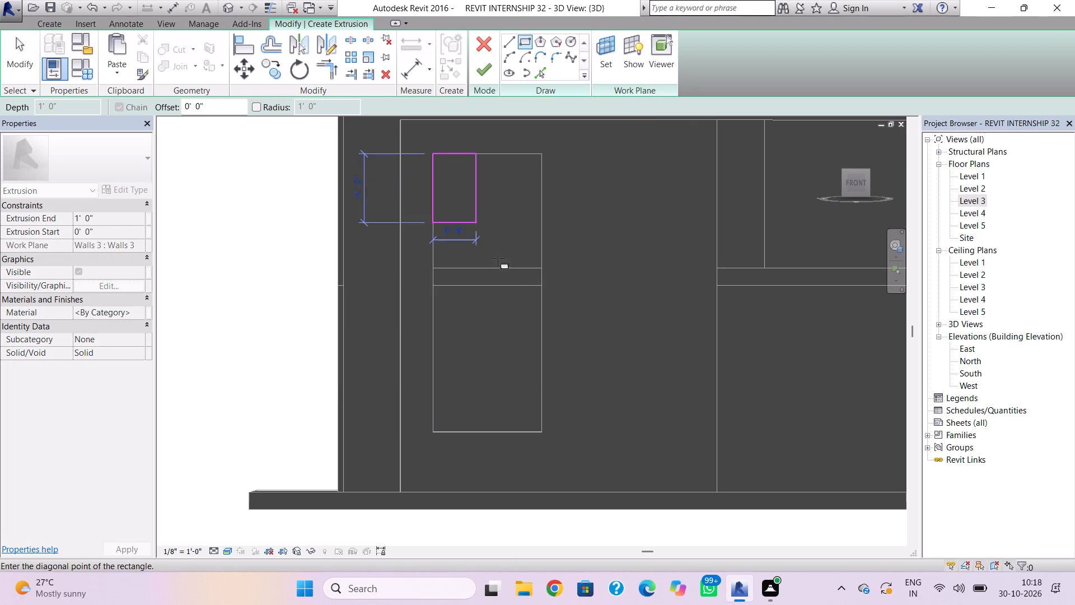
click(544, 434)
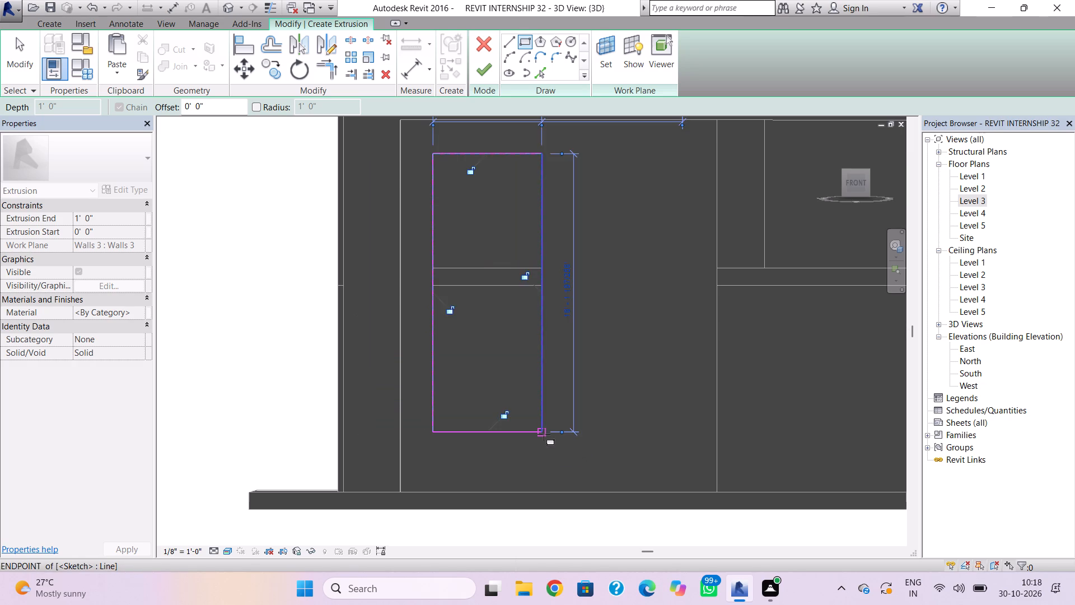
key(Escape)
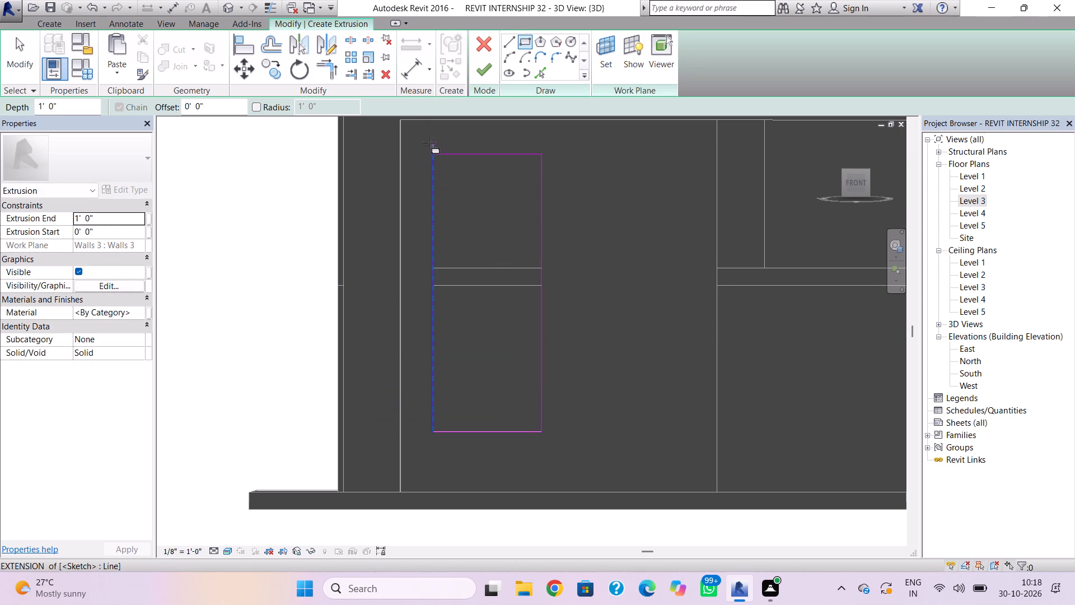
click(422, 137)
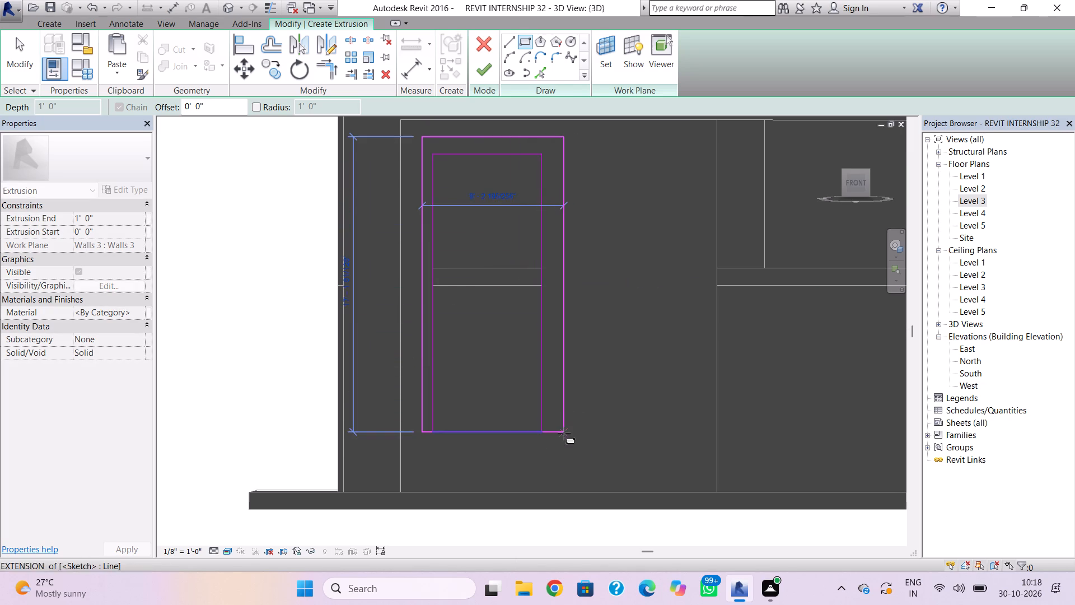
click(564, 448)
key(Escape)
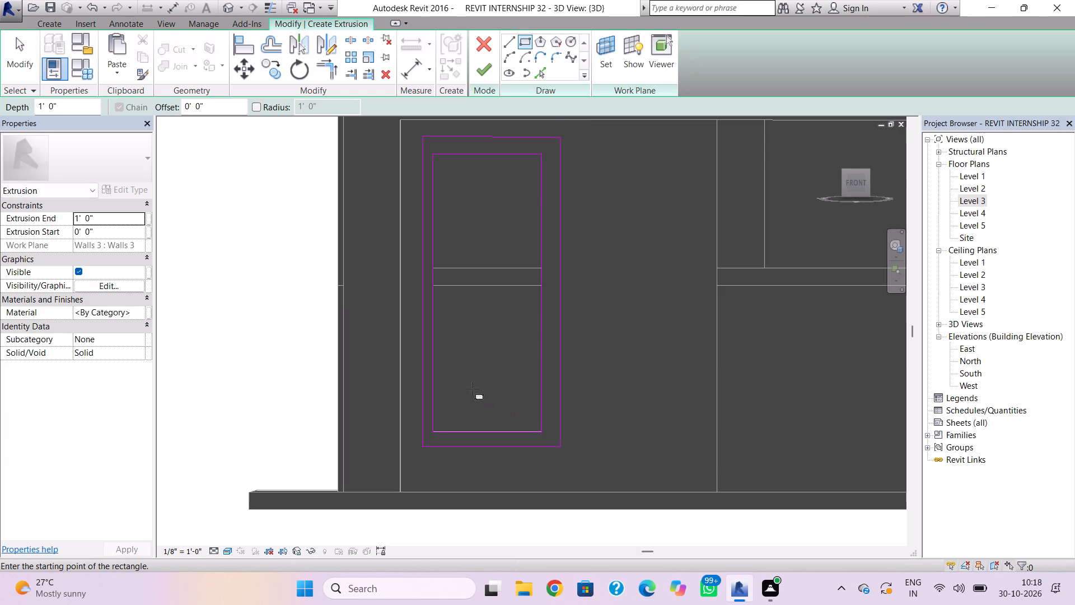
key(Escape)
Nudge the outer rectangle's left edge outward twice and complete the frame extrusion at 1' 0" depth.
click(421, 382)
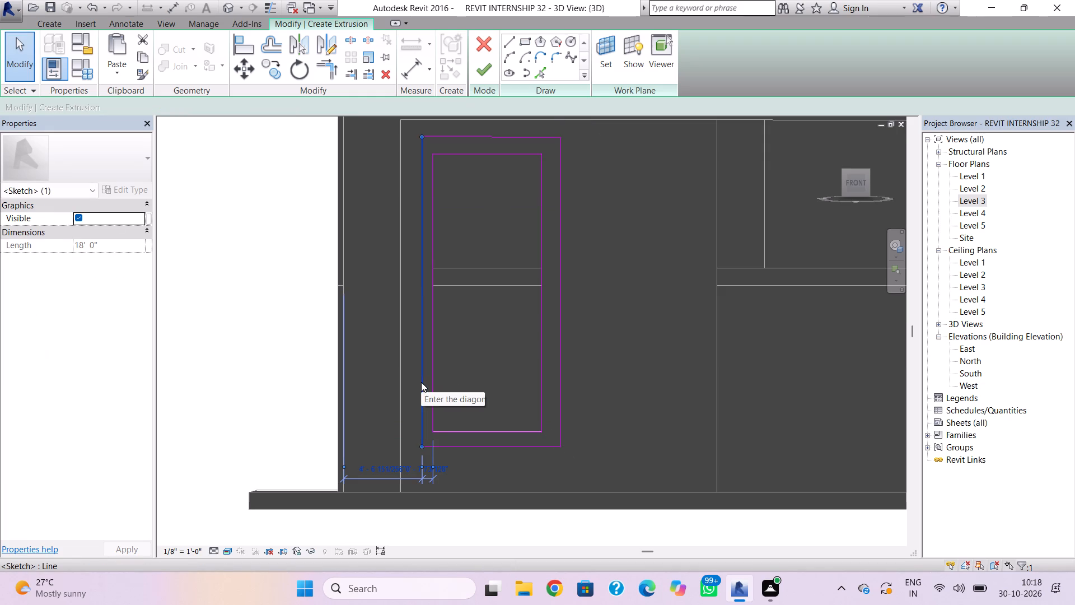
key(Left)
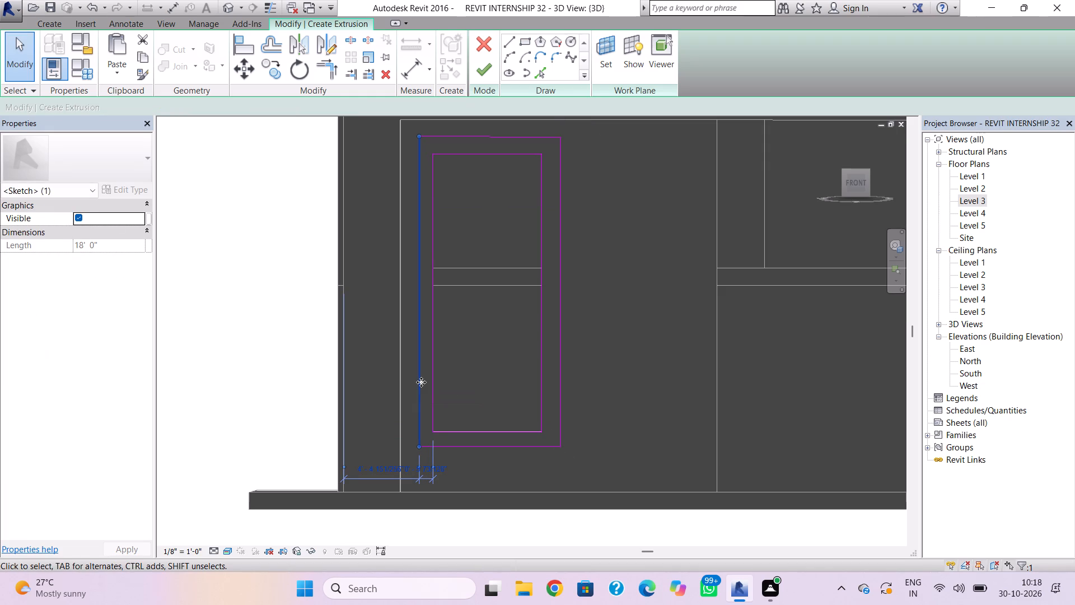
key(Left)
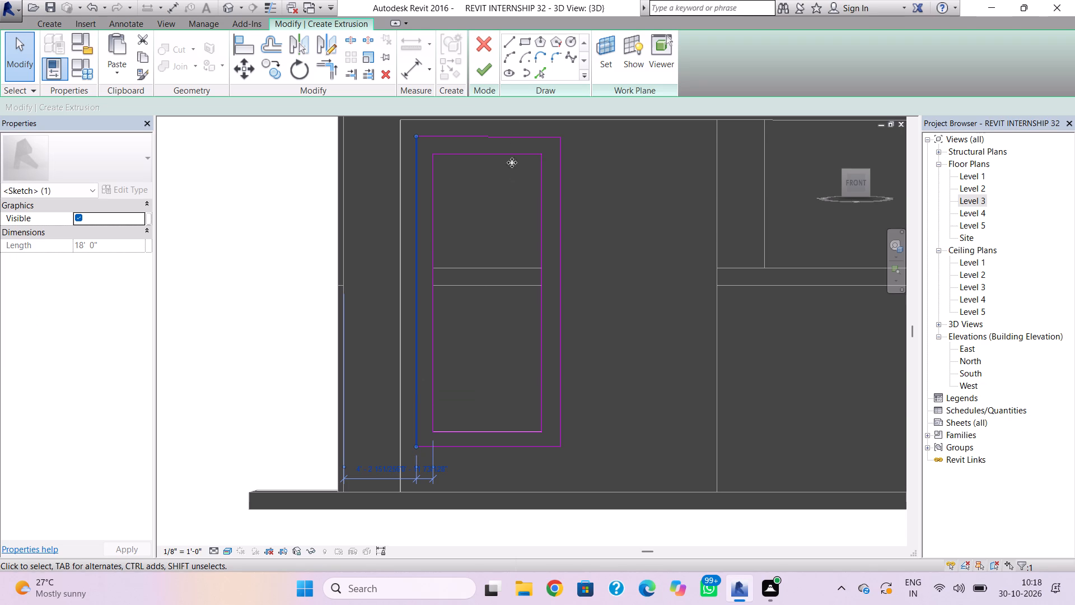
click(485, 74)
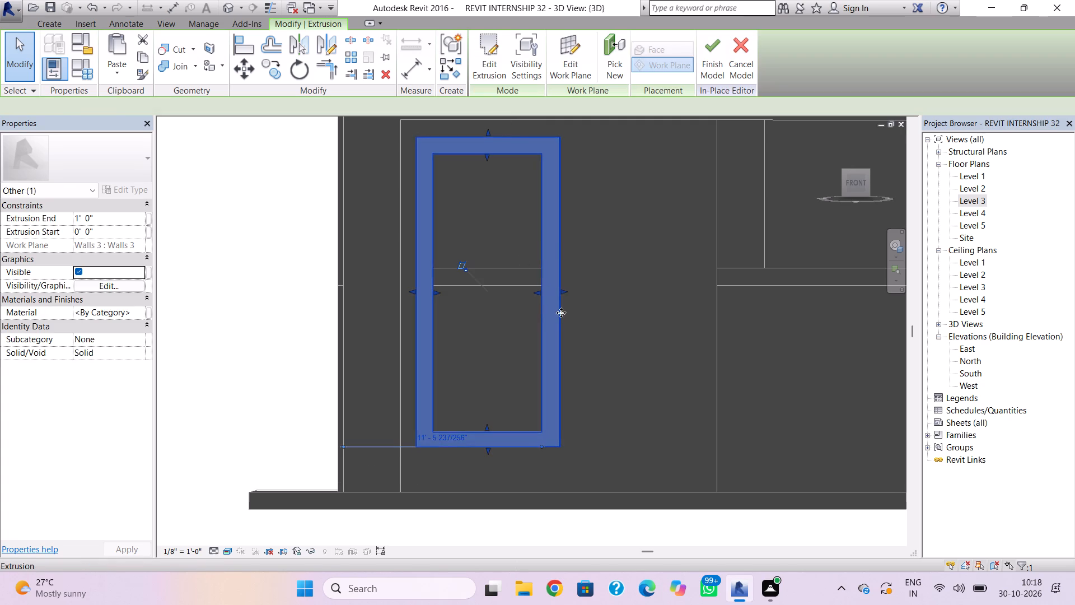
Deselect the extruded opening frame and finish the in-place wall component.
shift+right_drag(564, 320, 665, 380)
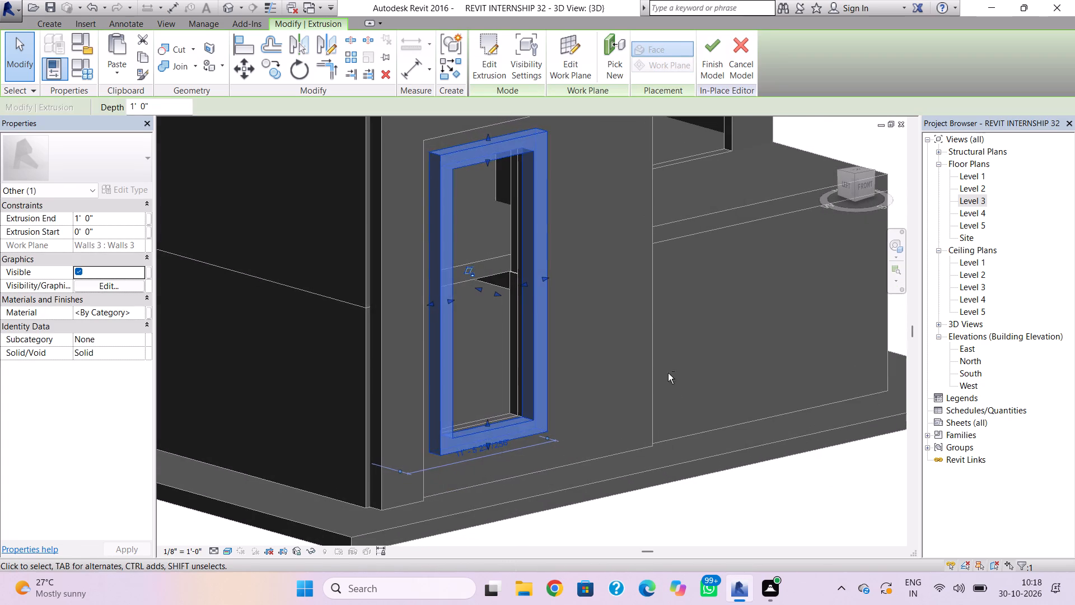
click(676, 359)
right_drag(631, 364, 590, 322)
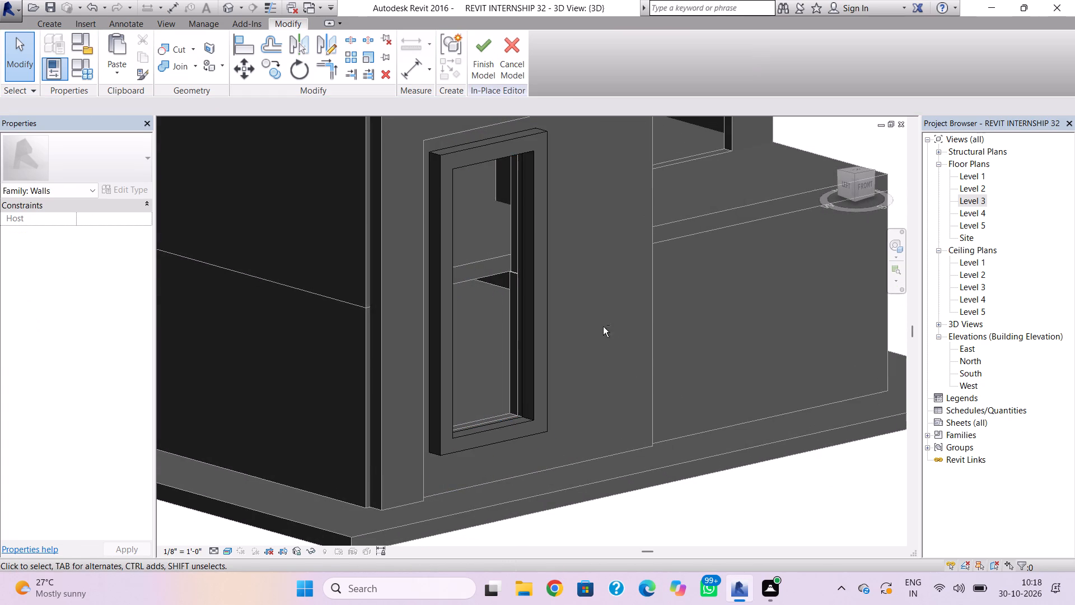
shift+right_drag(607, 337, 503, 259)
click(482, 54)
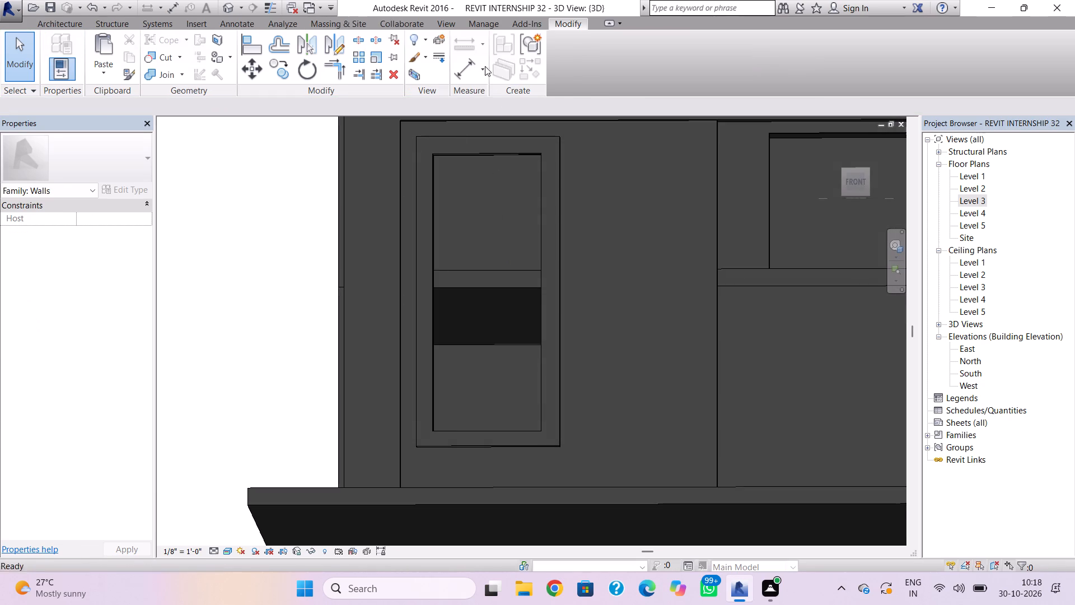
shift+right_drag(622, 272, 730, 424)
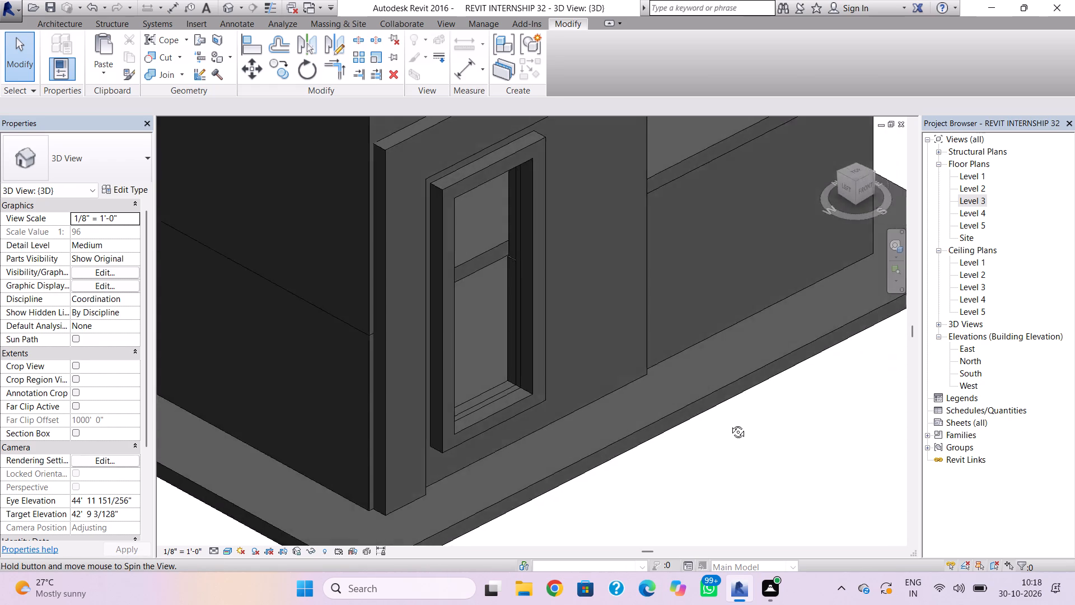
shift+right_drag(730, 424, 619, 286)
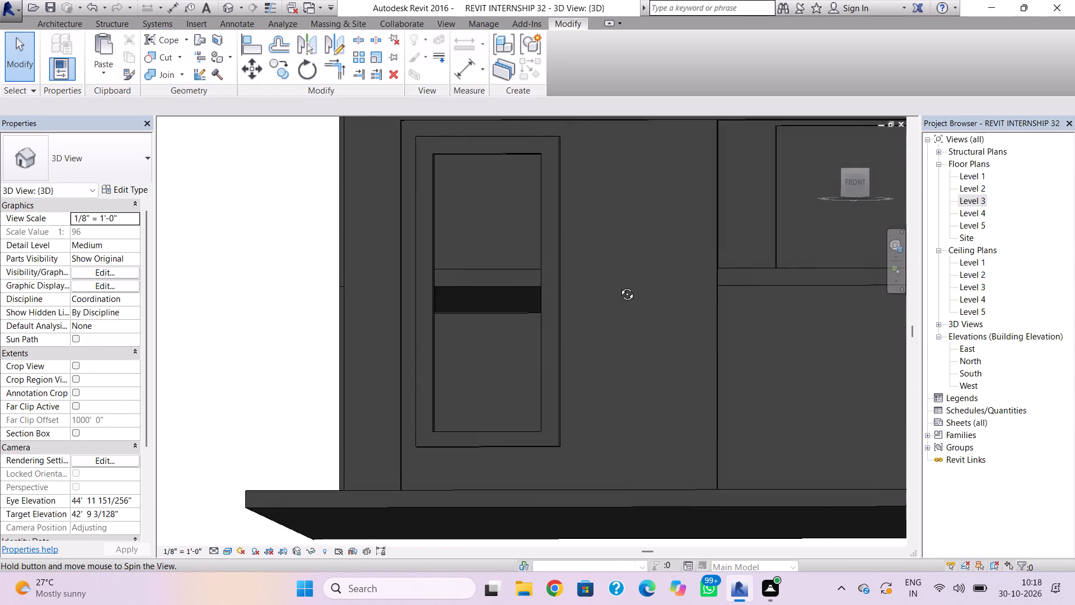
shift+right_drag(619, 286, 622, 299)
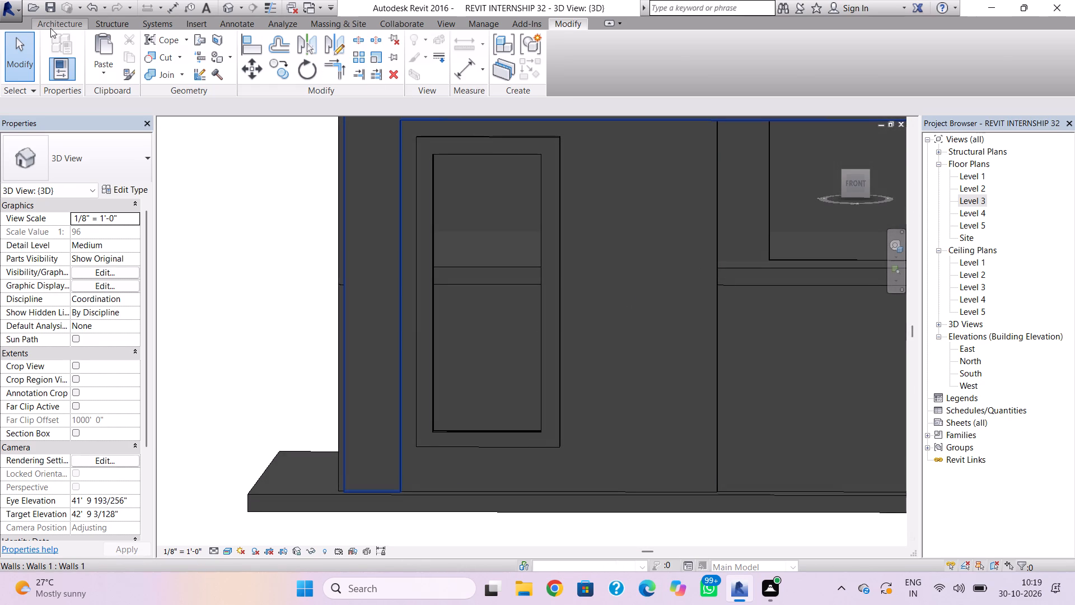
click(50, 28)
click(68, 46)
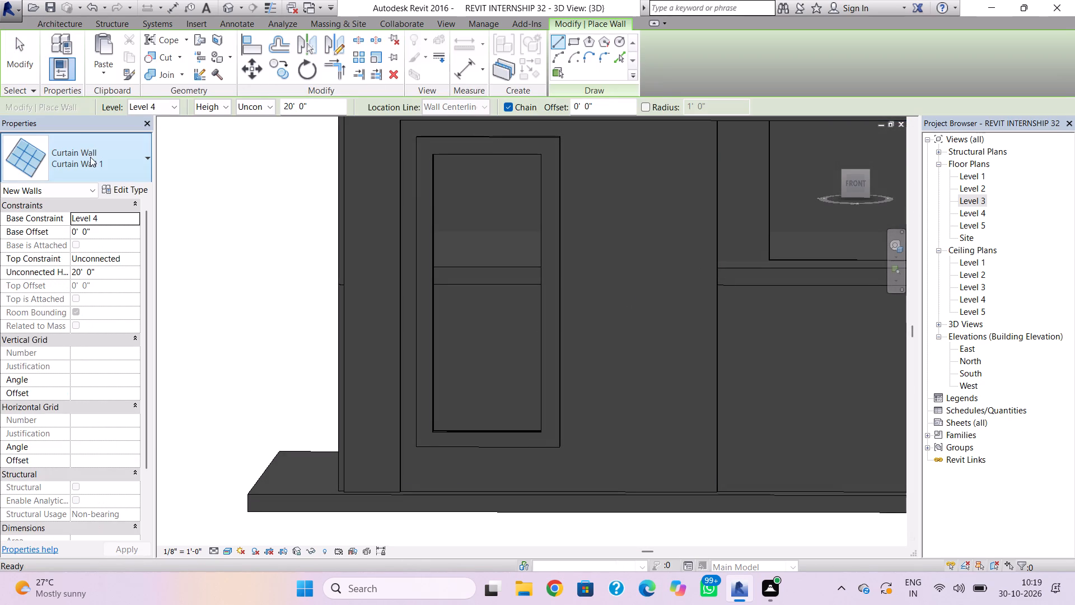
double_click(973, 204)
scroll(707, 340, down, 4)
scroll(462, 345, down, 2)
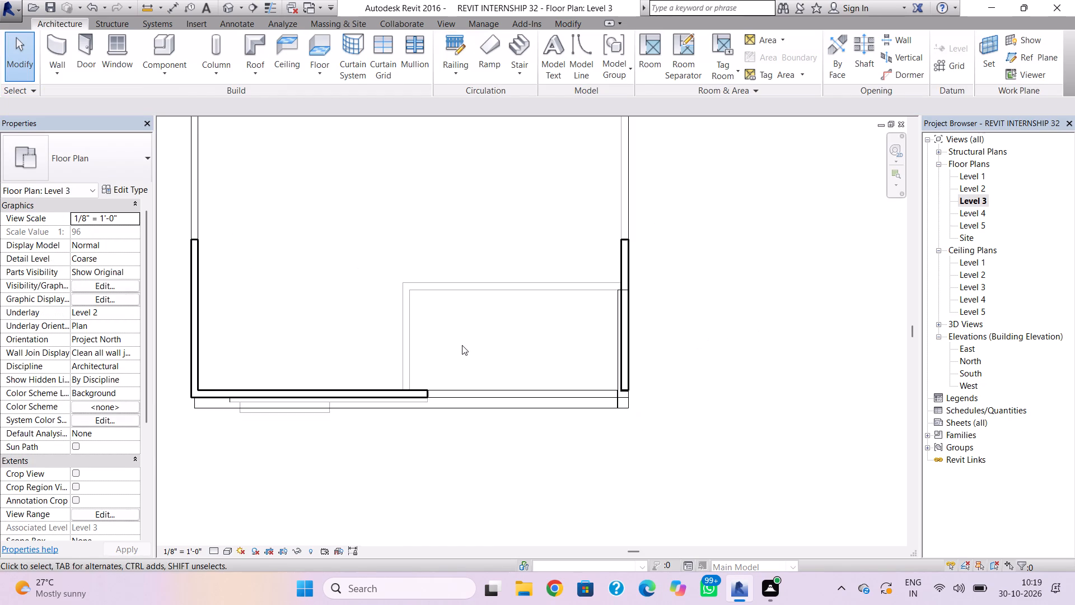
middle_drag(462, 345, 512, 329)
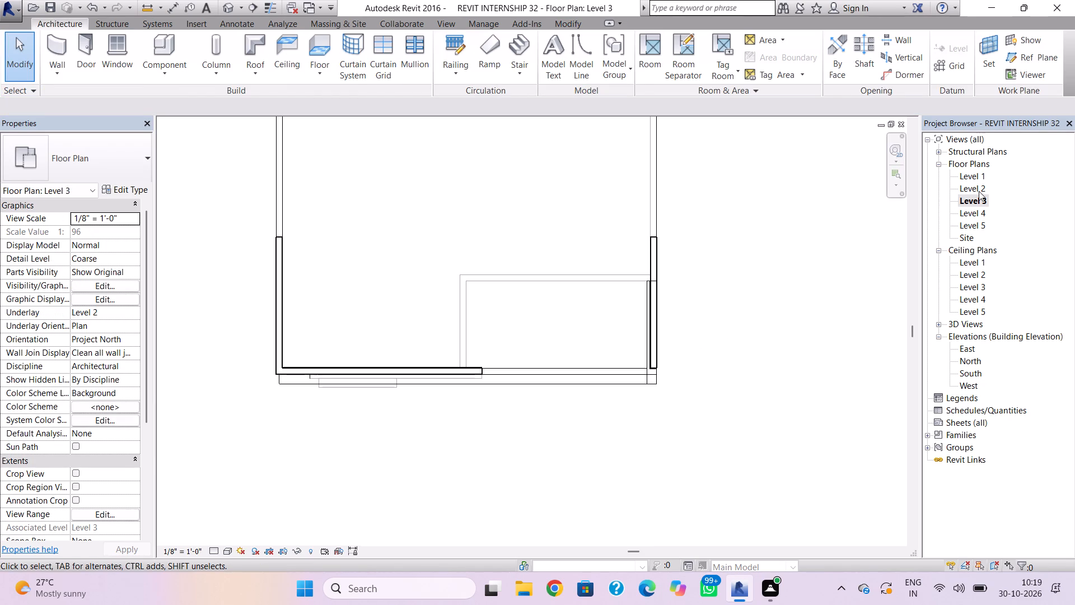
In the Level 2 floor plan, draw a Curtain Wall 1 wall about 6' 11" long across the facade panel's tall opening.
double_click(978, 183)
scroll(712, 333, down, 6)
scroll(698, 386, down, 4)
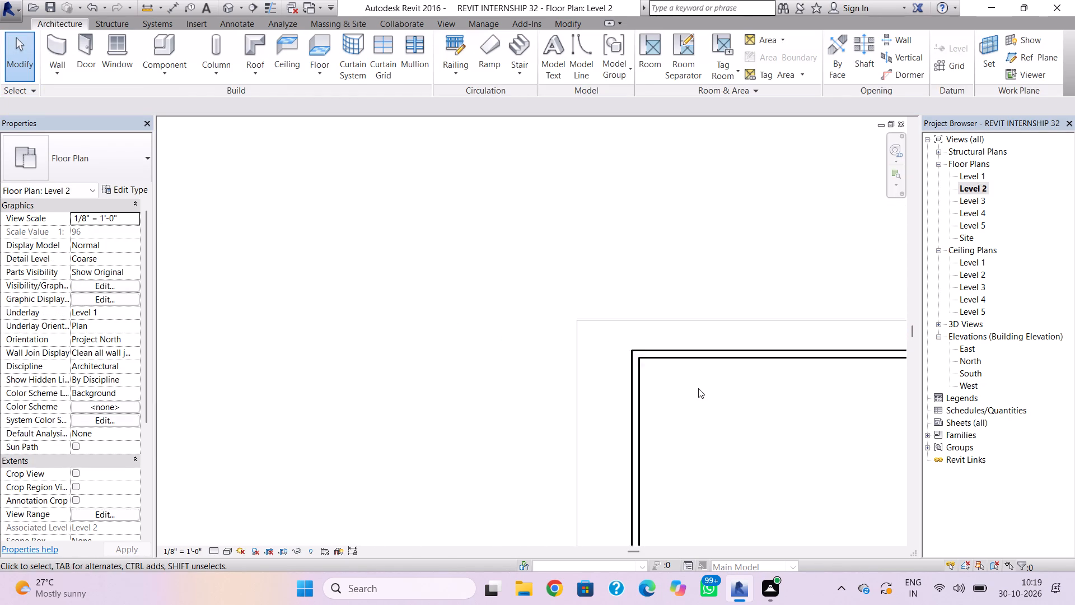
middle_drag(698, 387, 619, 199)
scroll(637, 283, down, 3)
middle_drag(641, 287, 613, 199)
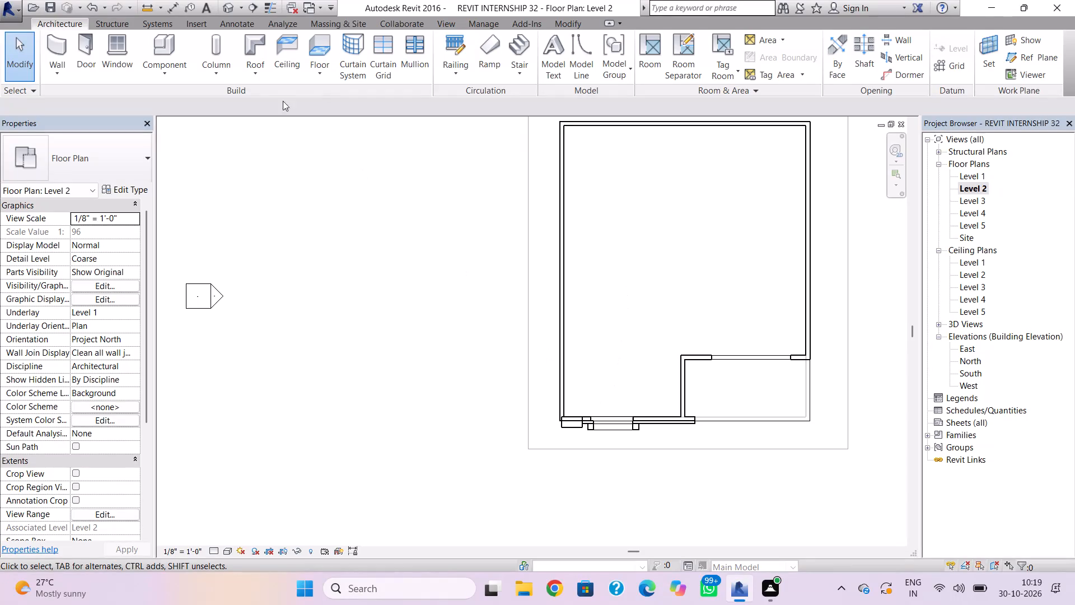
click(59, 41)
scroll(493, 384, up, 2)
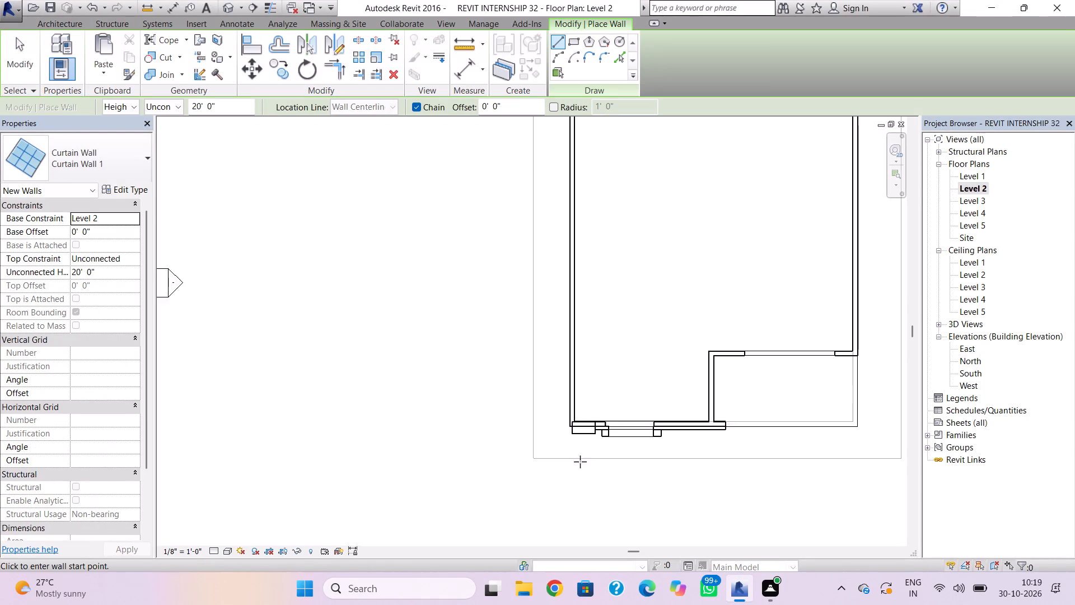
scroll(580, 462, up, 1)
scroll(613, 424, up, 11)
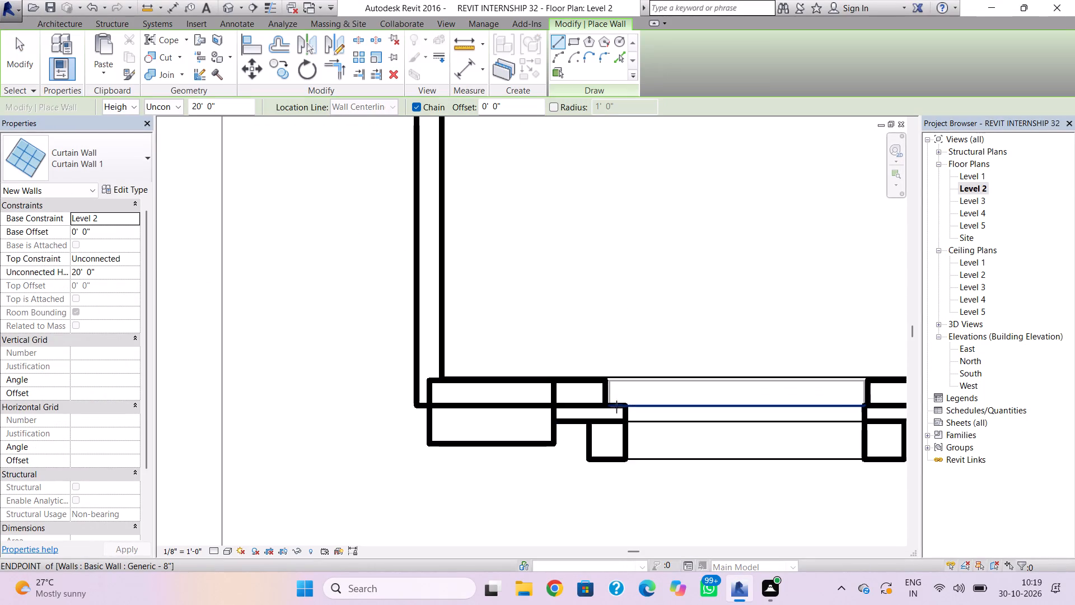
click(606, 400)
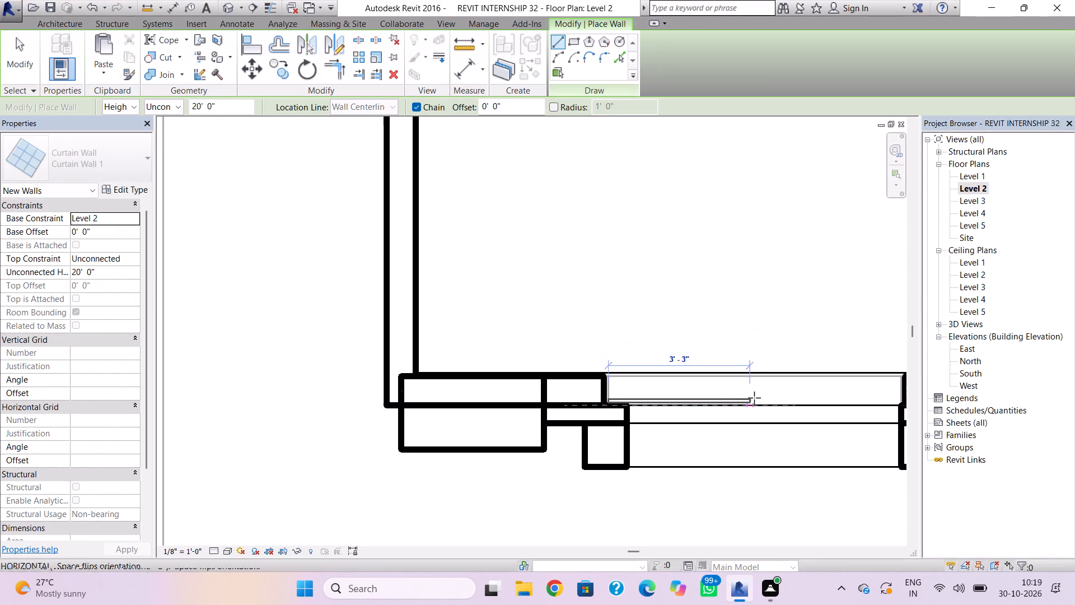
key(Escape)
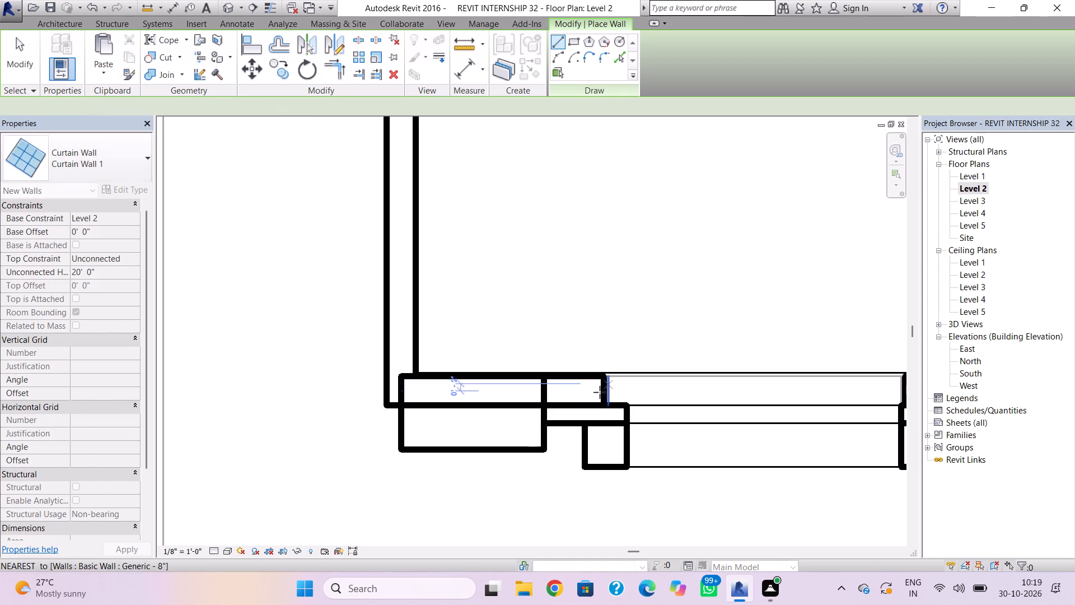
click(600, 402)
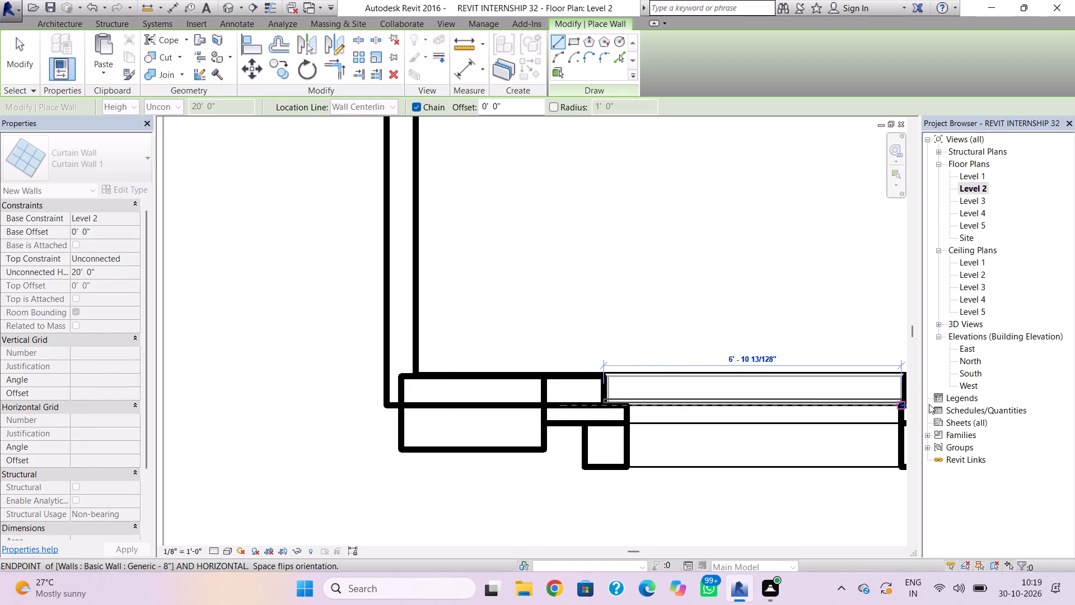
middle_drag(853, 397, 689, 381)
scroll(714, 382, up, 4)
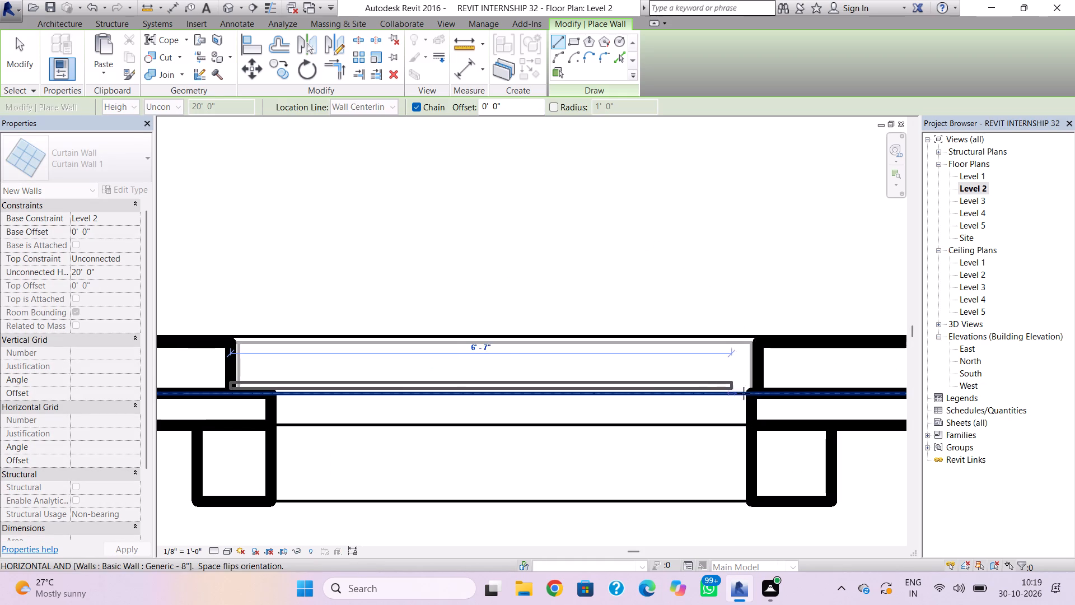
click(763, 394)
key(Escape)
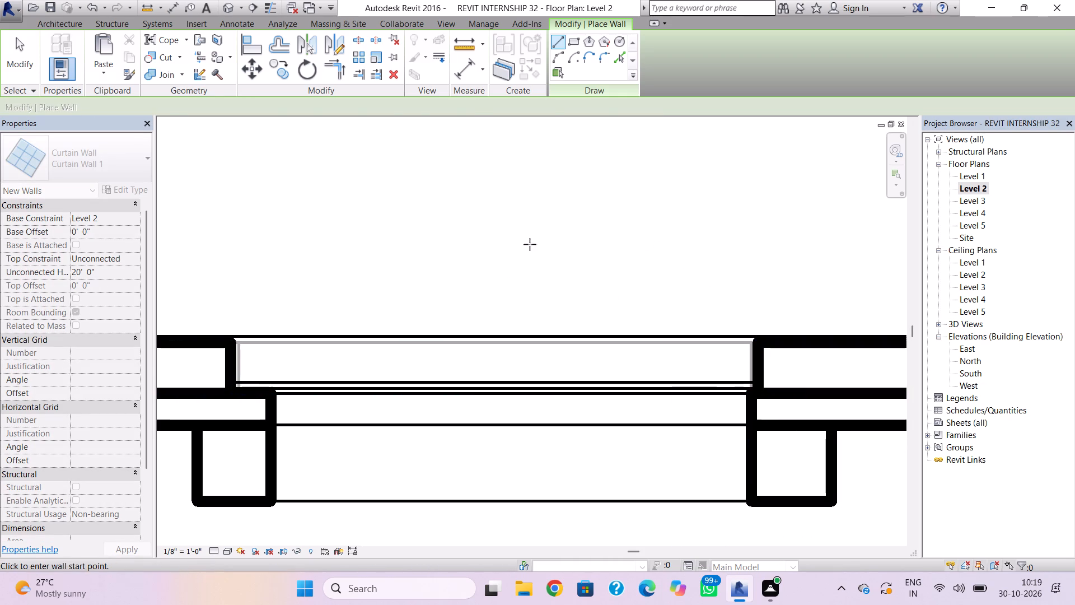
In the 3D view, extend the new curtain wall's base down to the tall opening's bottom edge, at a base offset of about -8' 6".
click(227, 10)
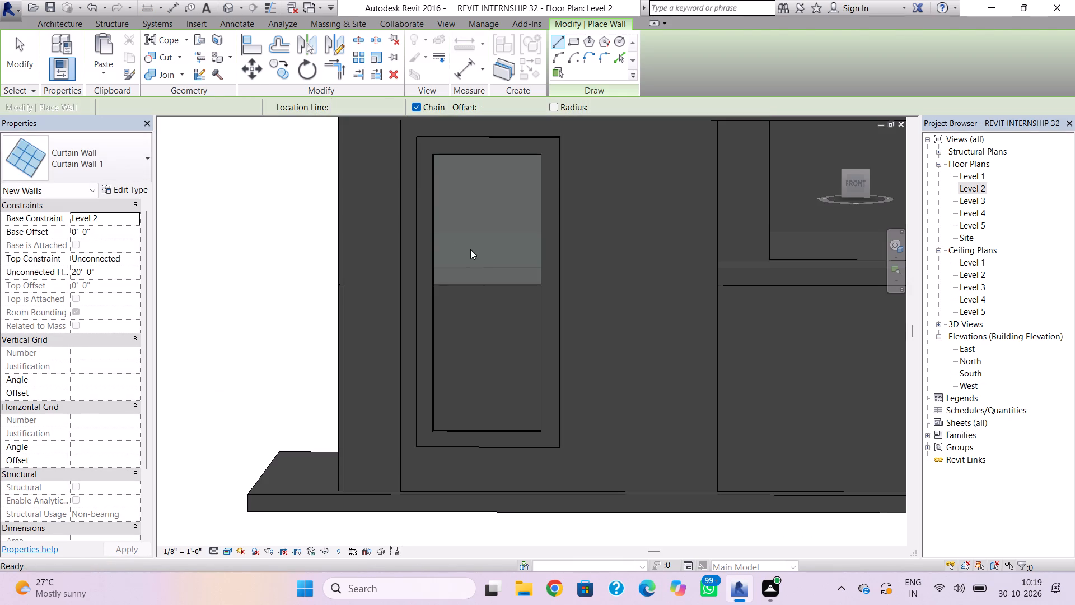
key(Escape)
click(485, 282)
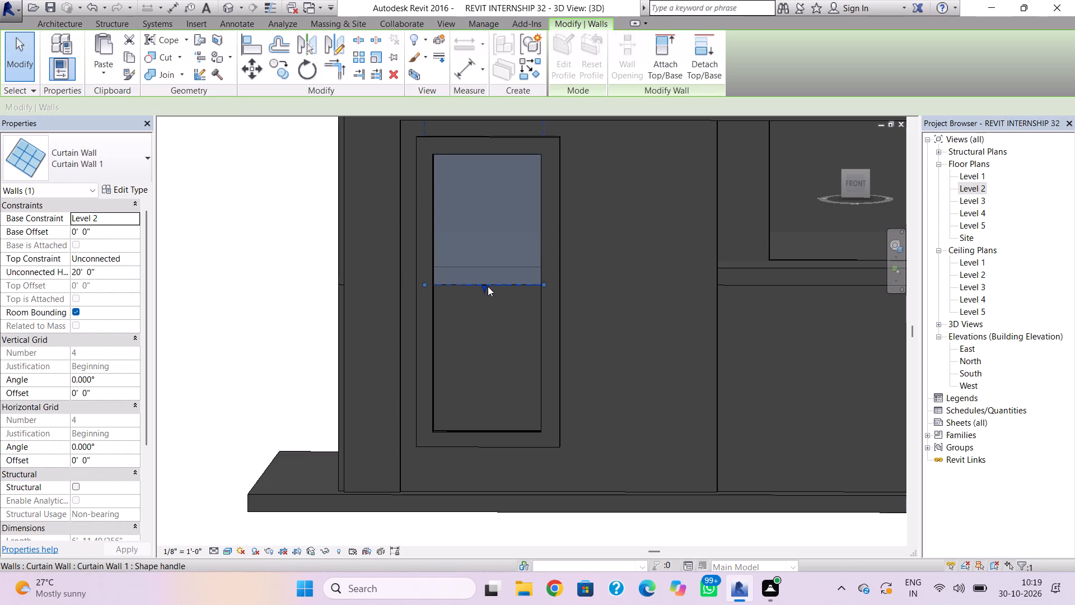
drag(484, 289, 492, 432)
scroll(427, 283, up, 3)
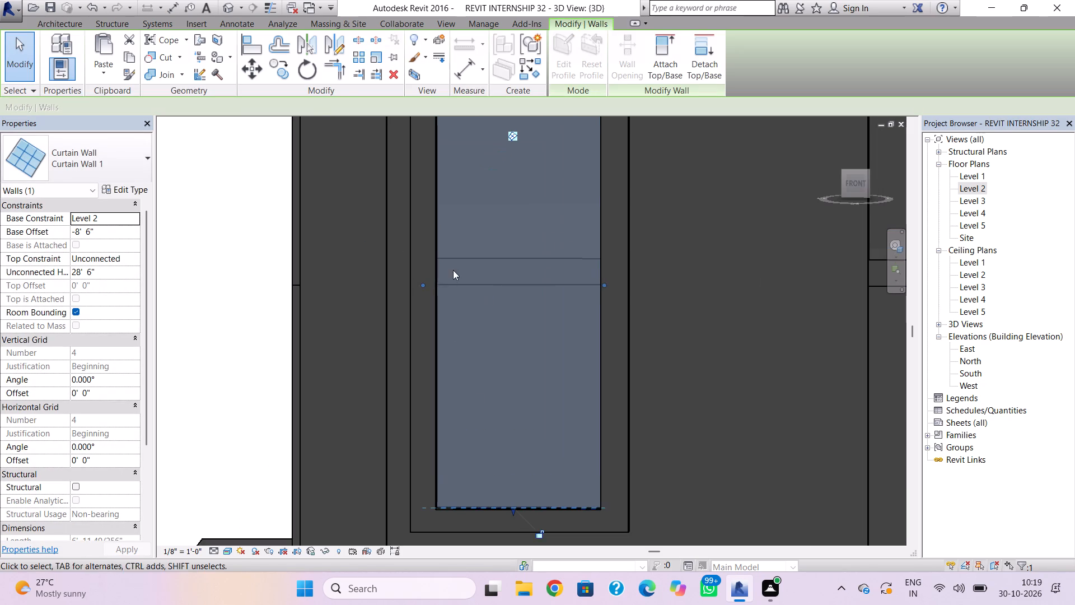
Lower the curtain wall's top to the tall opening's upper edge, for an unconnected height of about 16' 2".
scroll(453, 270, down, 4)
middle_drag(456, 277, 468, 317)
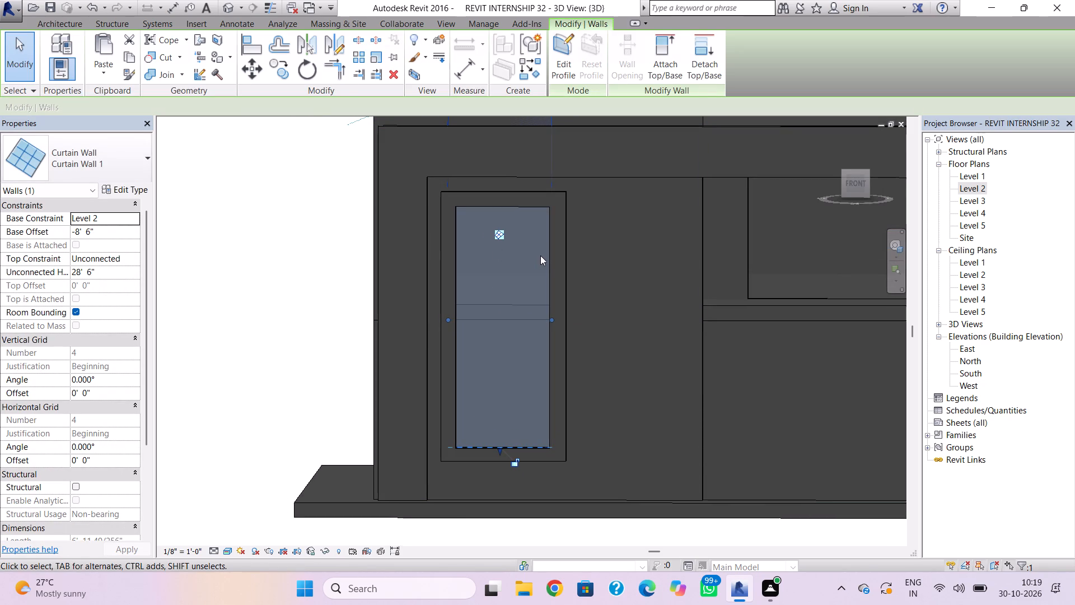
click(548, 262)
middle_drag(501, 183, 526, 286)
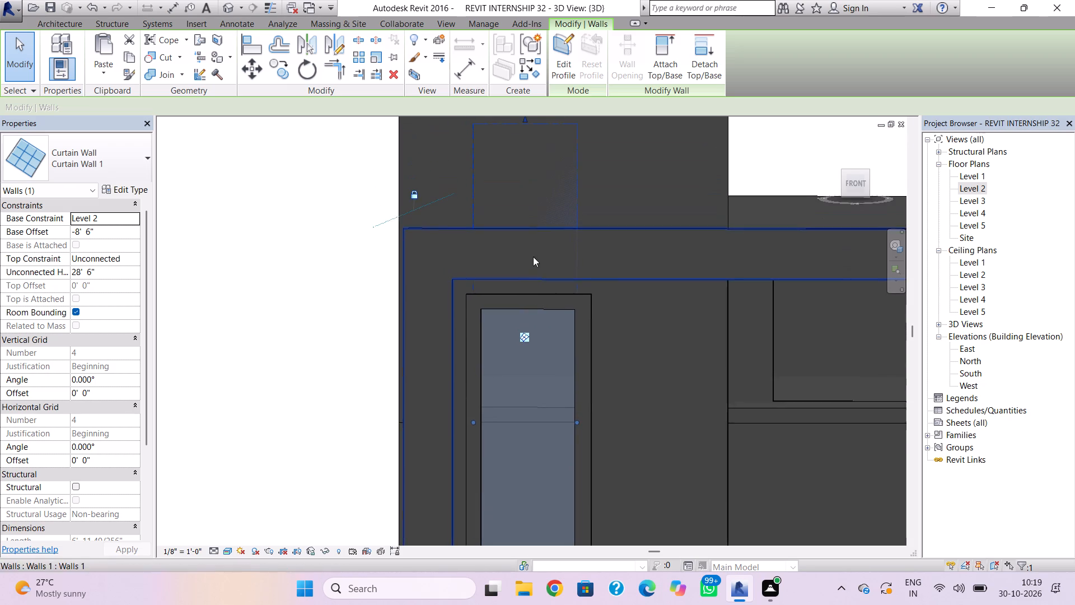
middle_drag(547, 225, 543, 306)
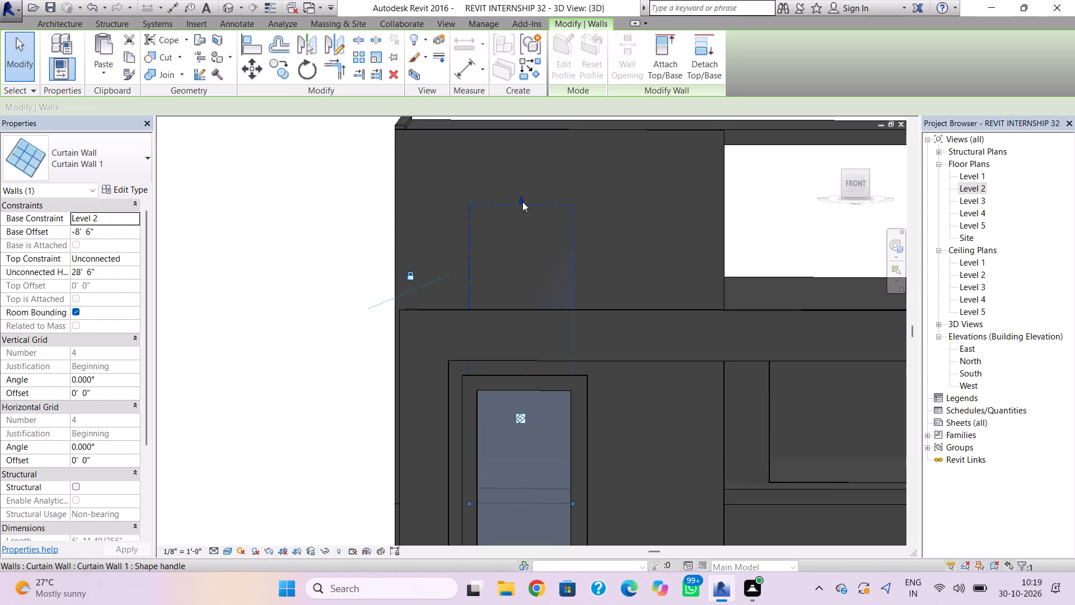
drag(522, 201, 538, 392)
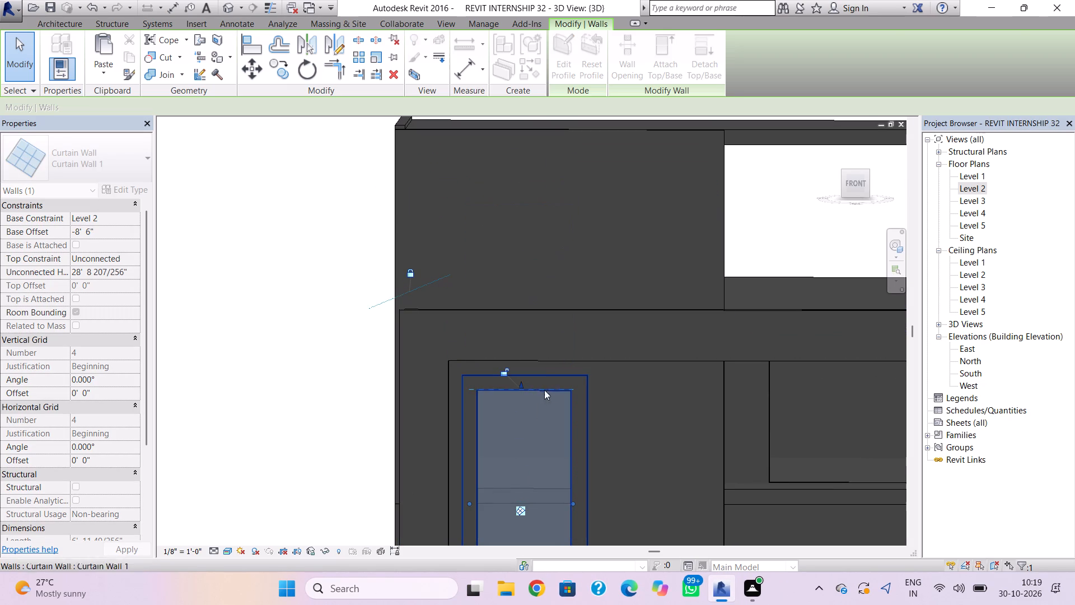
key(Escape)
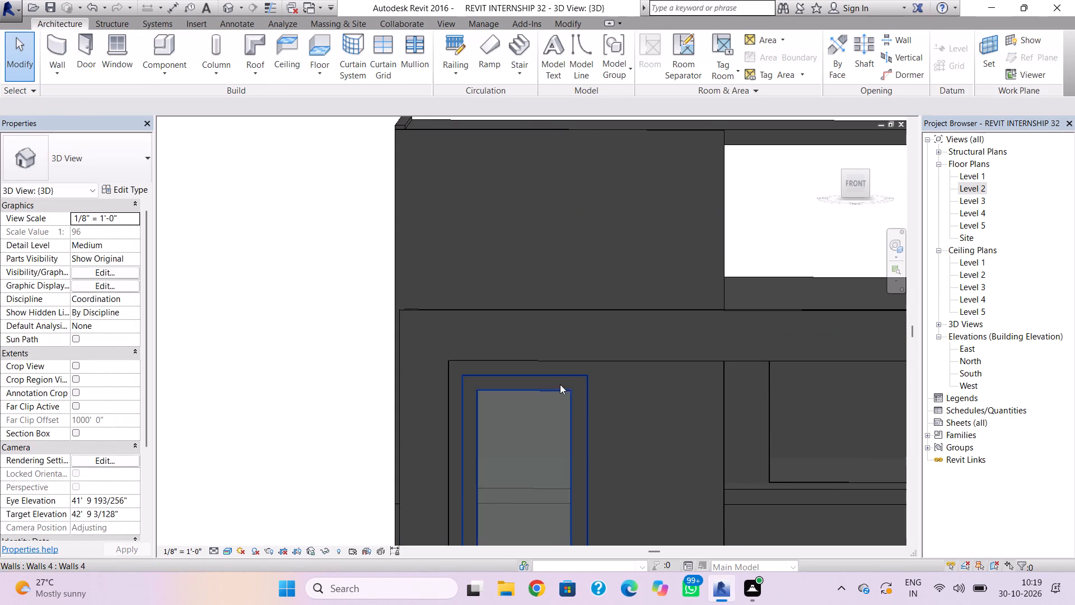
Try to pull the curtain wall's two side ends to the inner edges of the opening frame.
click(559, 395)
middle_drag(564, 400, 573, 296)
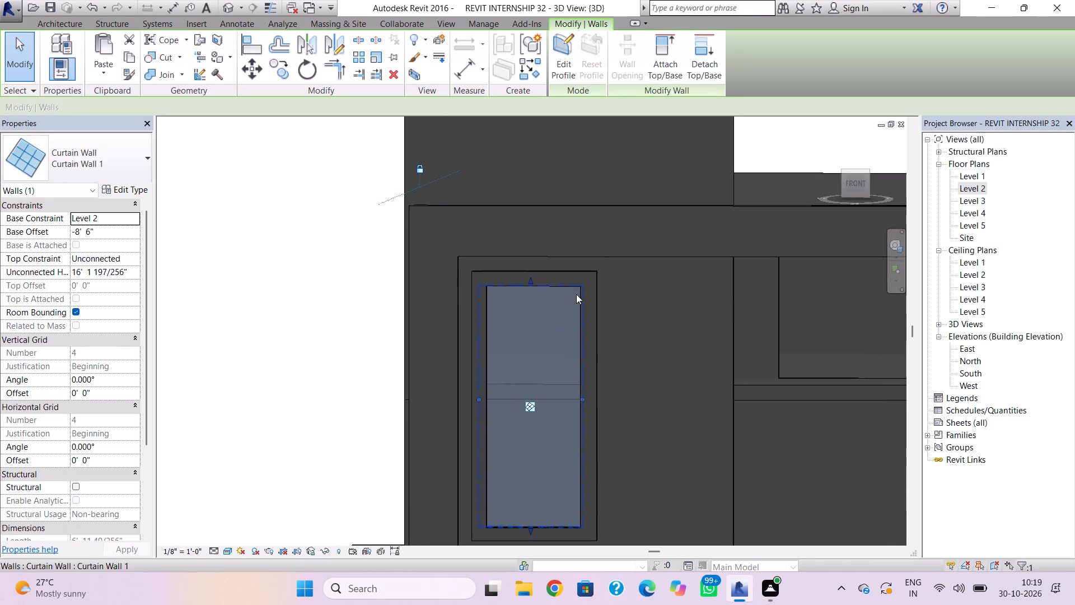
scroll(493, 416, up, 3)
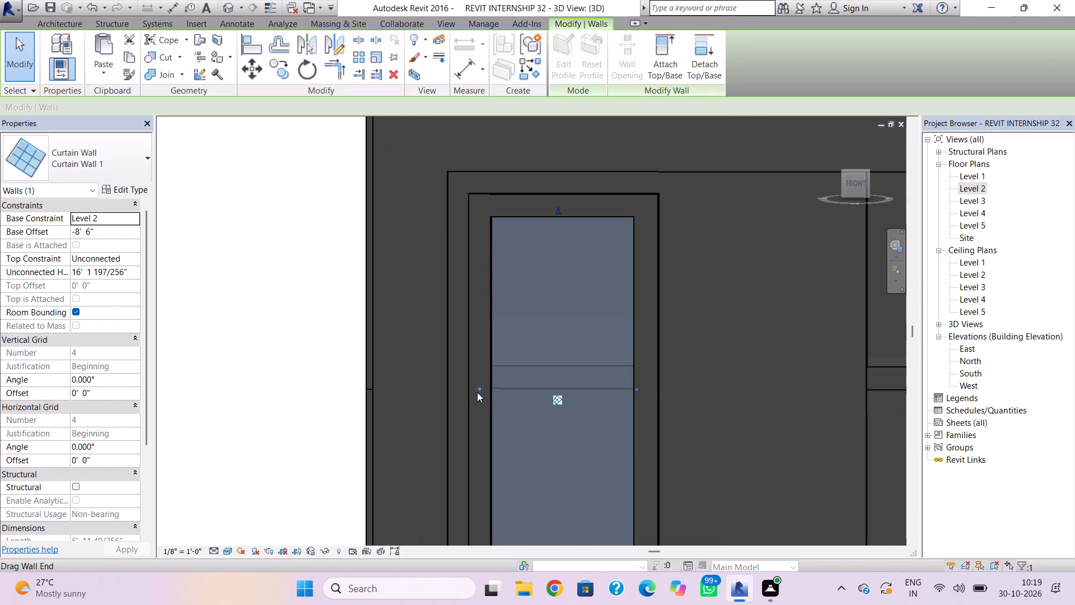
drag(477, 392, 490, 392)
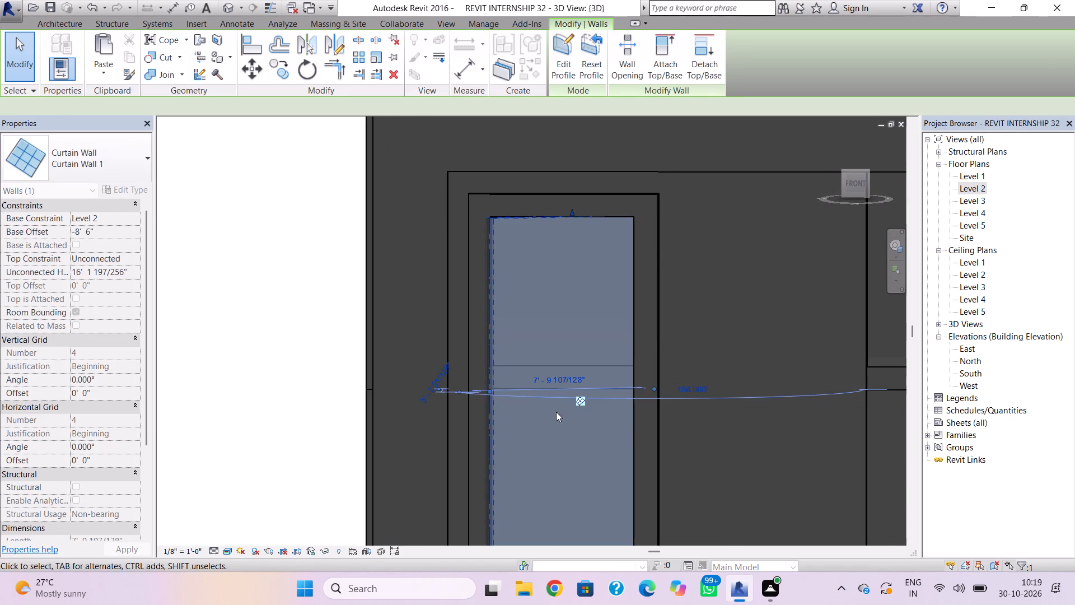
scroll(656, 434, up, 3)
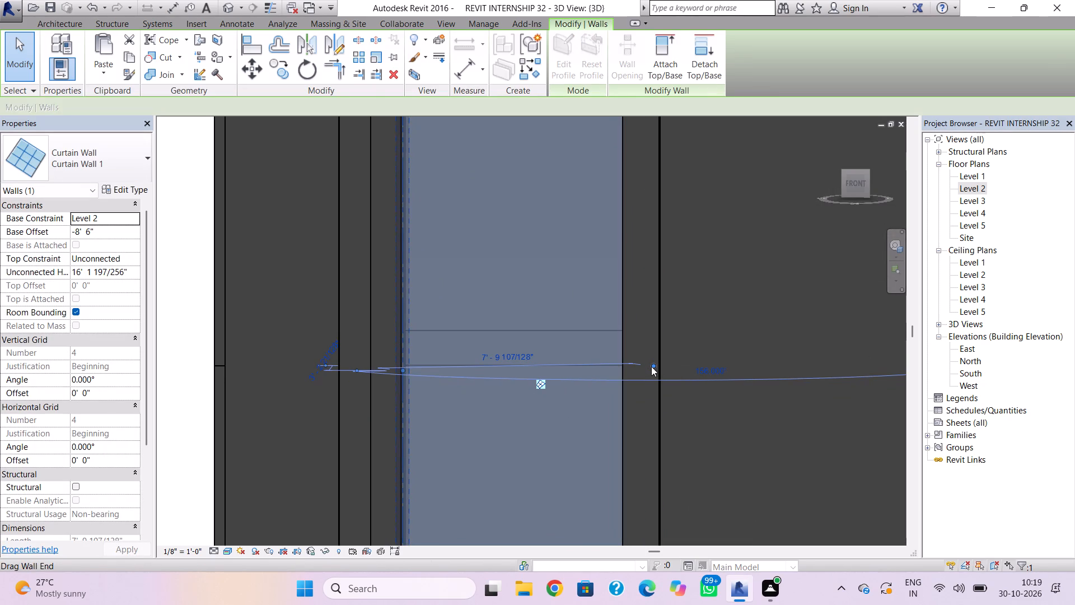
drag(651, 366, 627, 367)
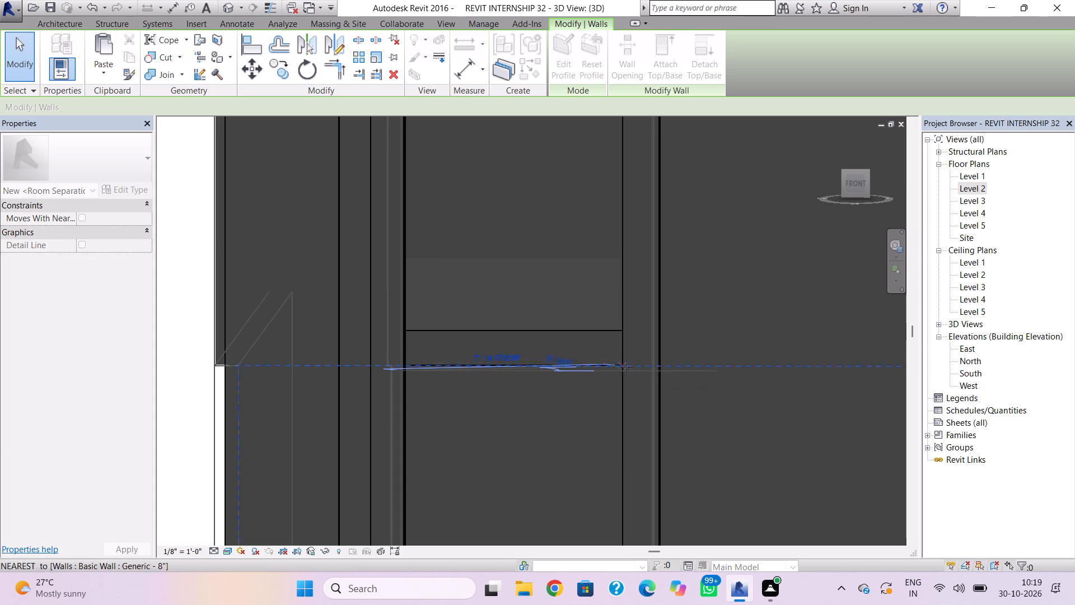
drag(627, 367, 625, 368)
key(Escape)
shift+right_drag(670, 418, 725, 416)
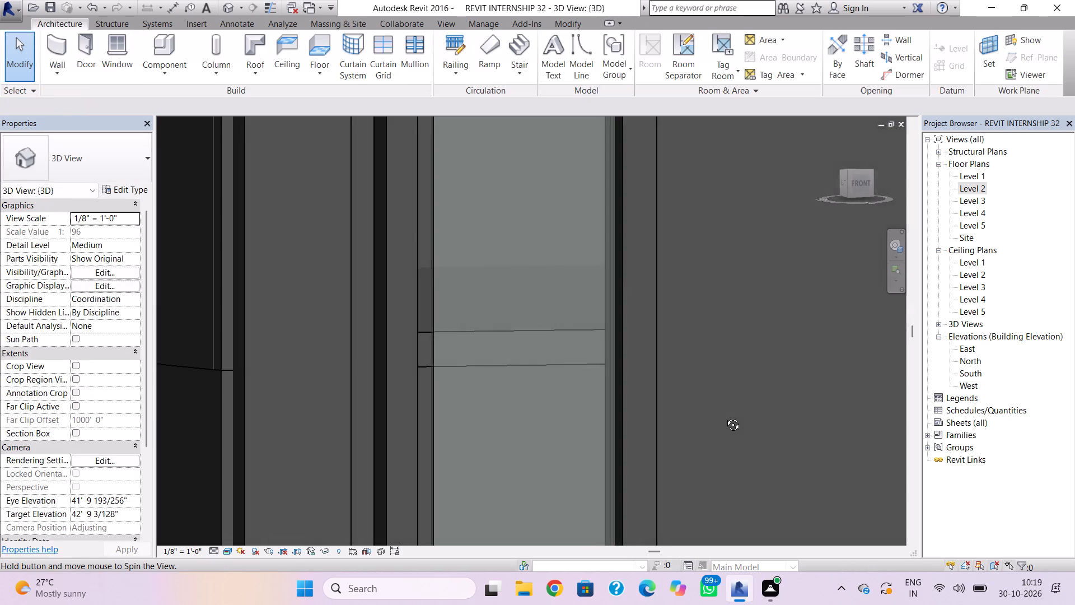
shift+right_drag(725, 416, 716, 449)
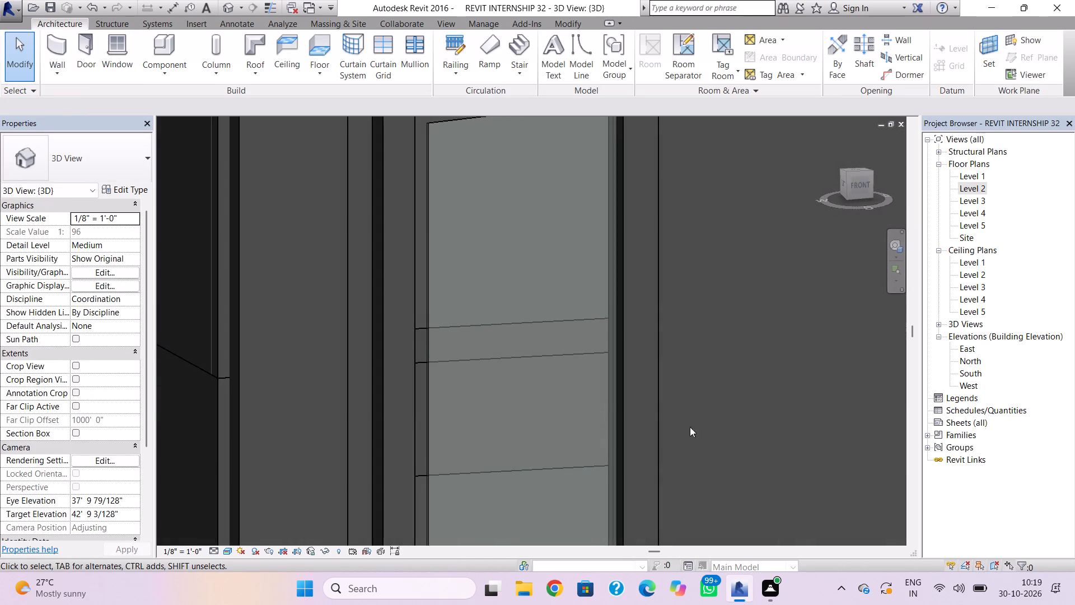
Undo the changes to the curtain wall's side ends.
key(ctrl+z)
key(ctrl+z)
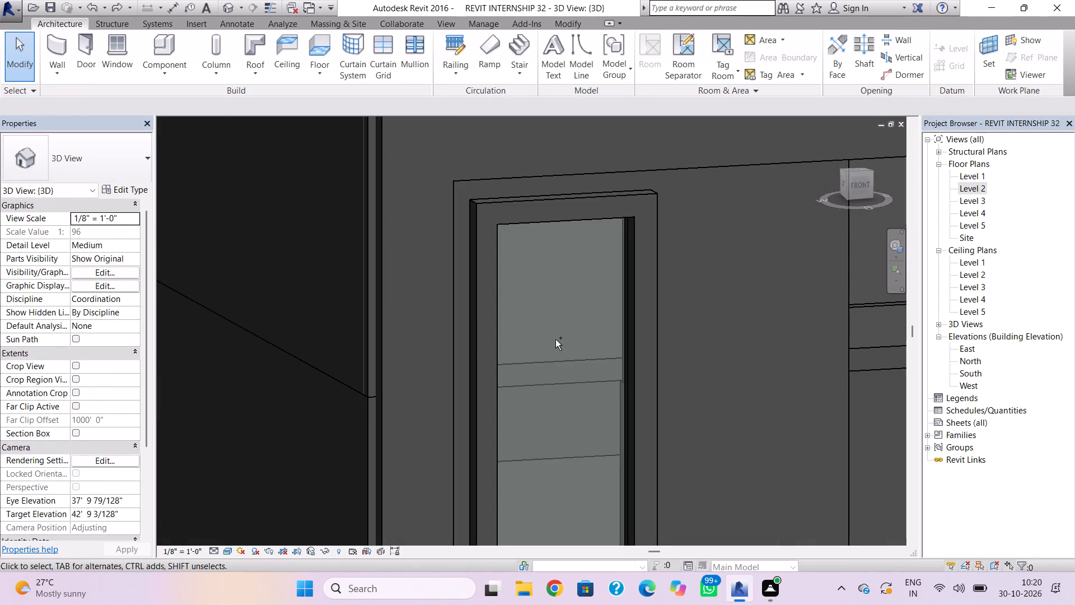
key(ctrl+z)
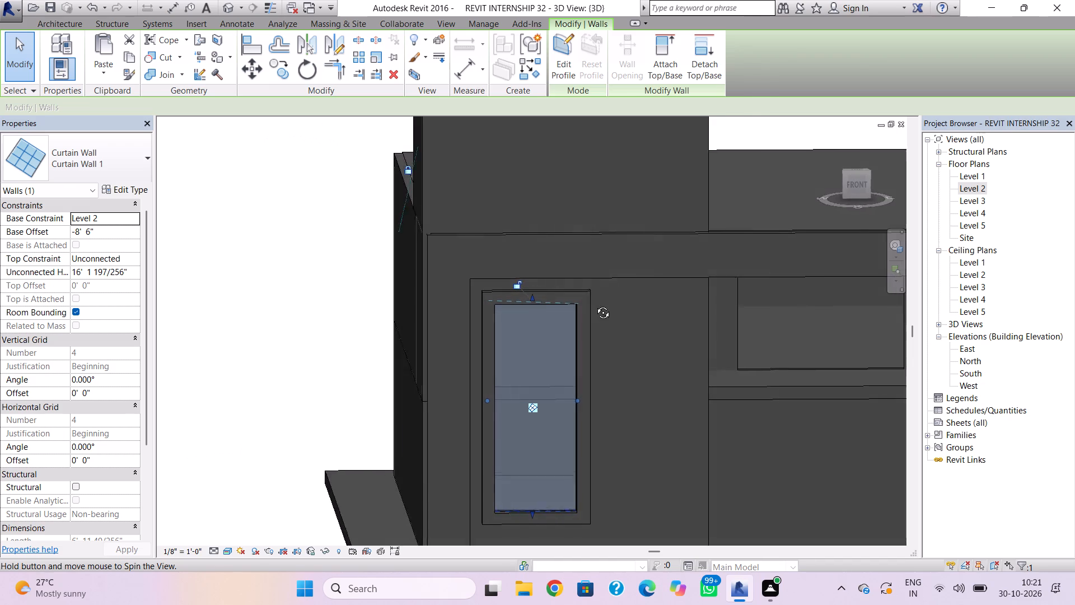
Examine how the curtain wall and its surrounding frame fit the opening, in the Level 2 plan and the 3D view.
shift+right_drag(595, 304, 581, 315)
scroll(558, 418, up, 5)
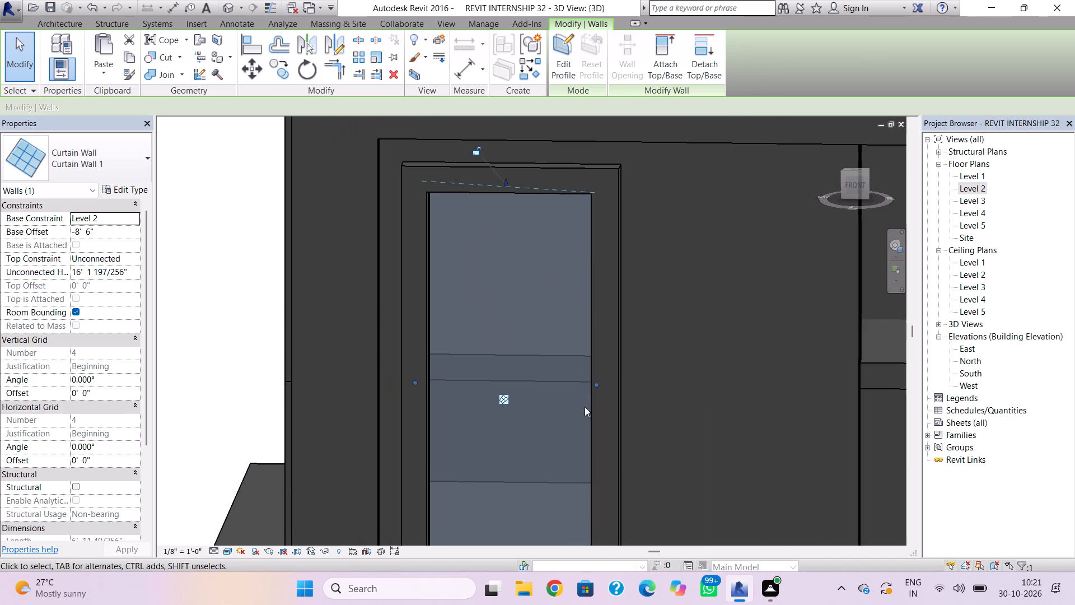
double_click(981, 190)
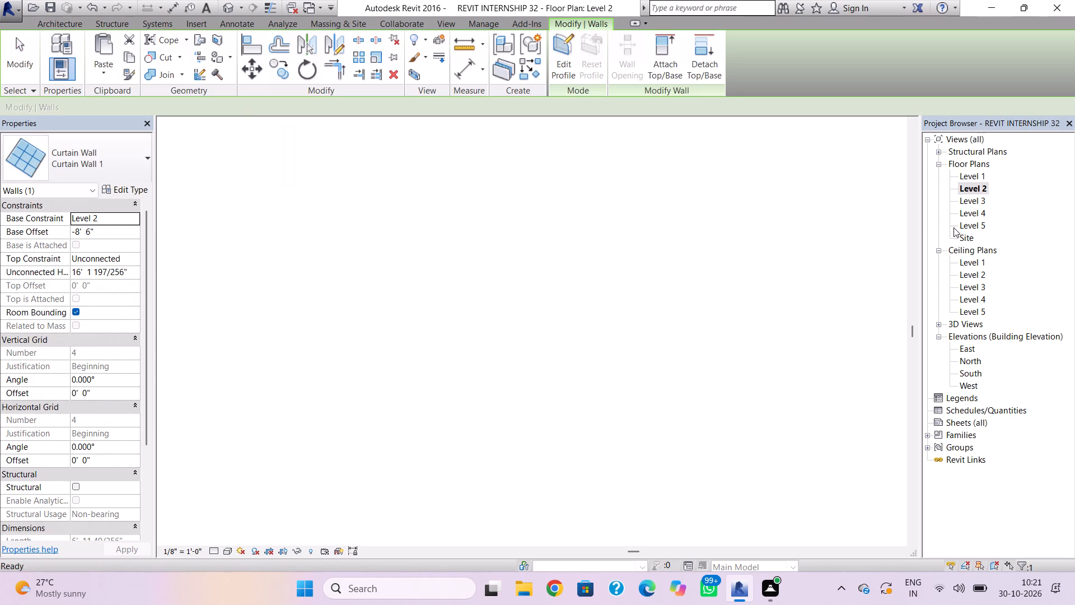
click(231, 7)
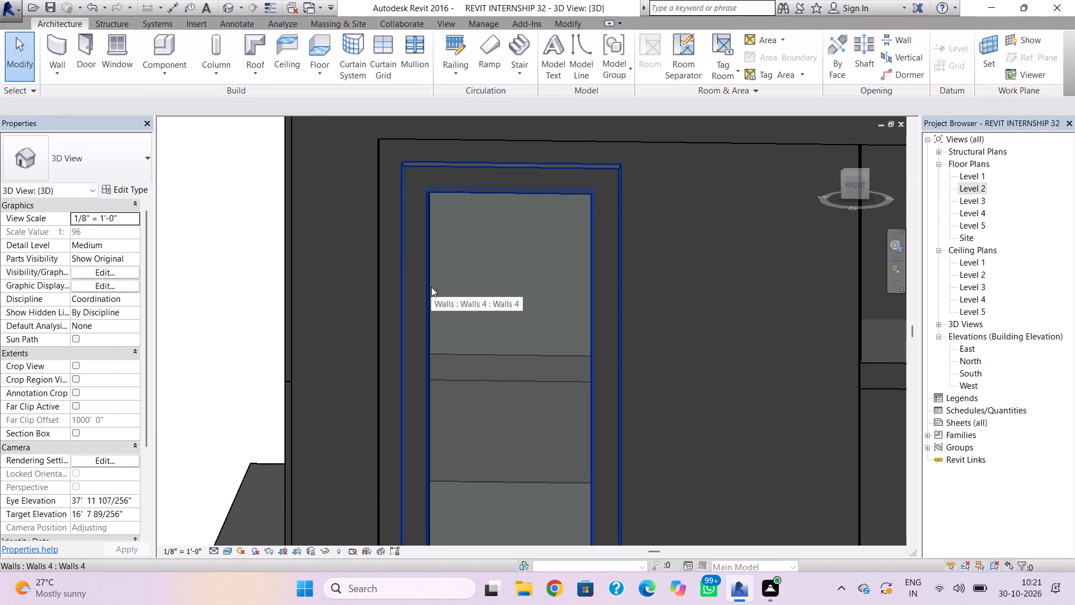
scroll(431, 287, down, 2)
scroll(510, 297, down, 4)
middle_drag(524, 317, 532, 407)
shift+right_drag(592, 355, 701, 391)
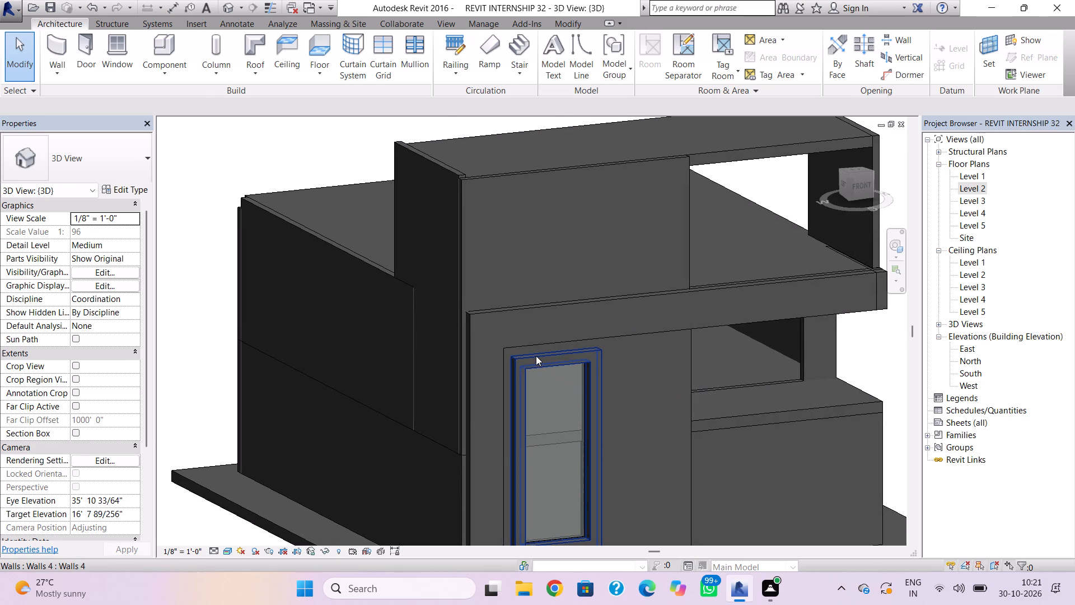
click(536, 356)
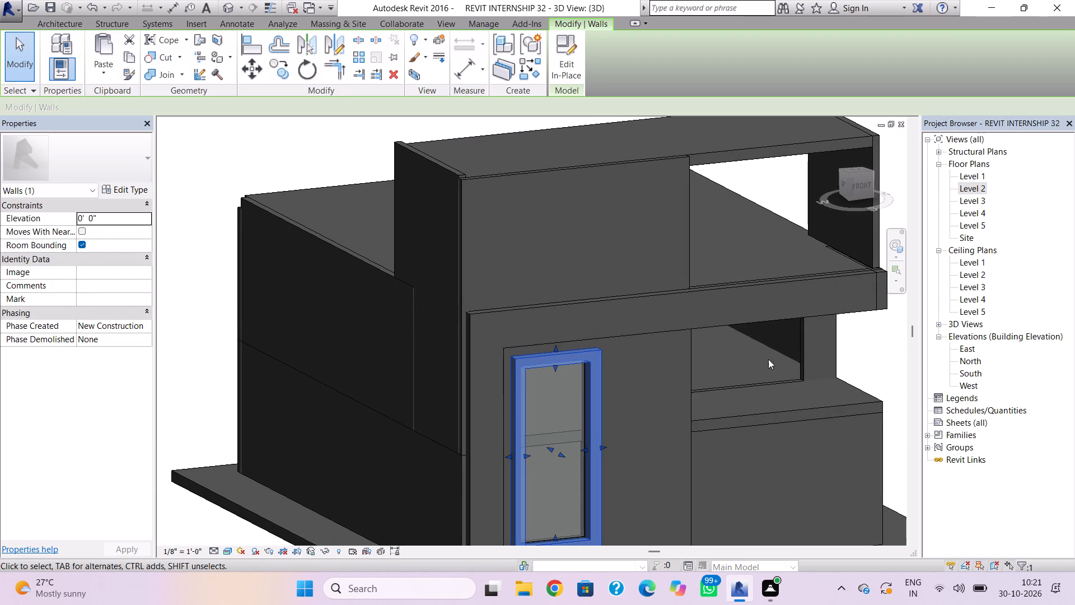
Narrow the in-place side wall at the facade's front corner by shifting its inner face outward, in line with the upper side wall.
middle_drag(828, 373, 572, 449)
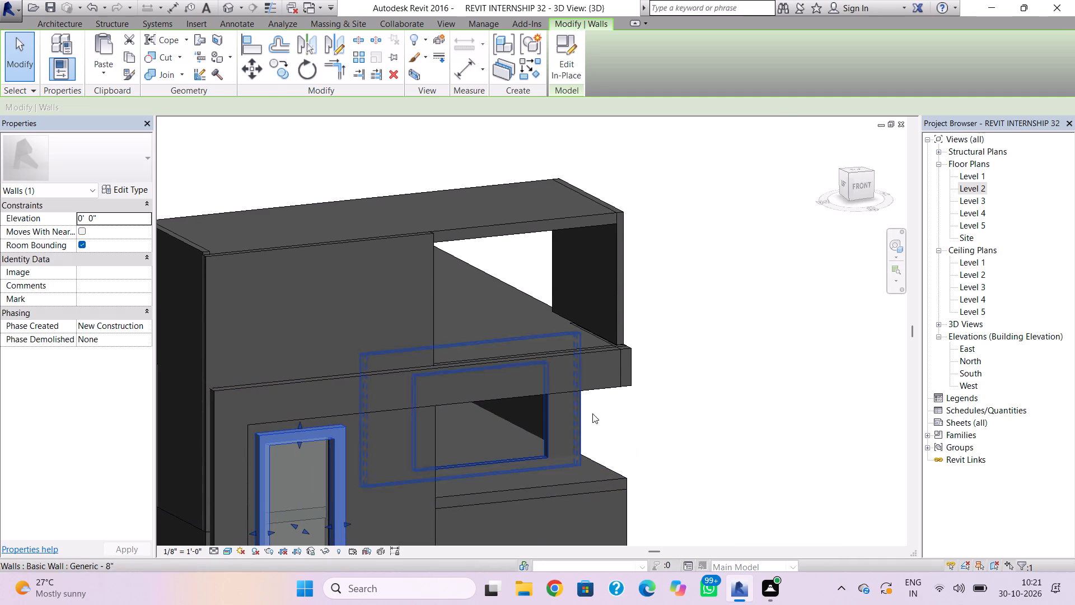
shift+right_drag(590, 414, 527, 501)
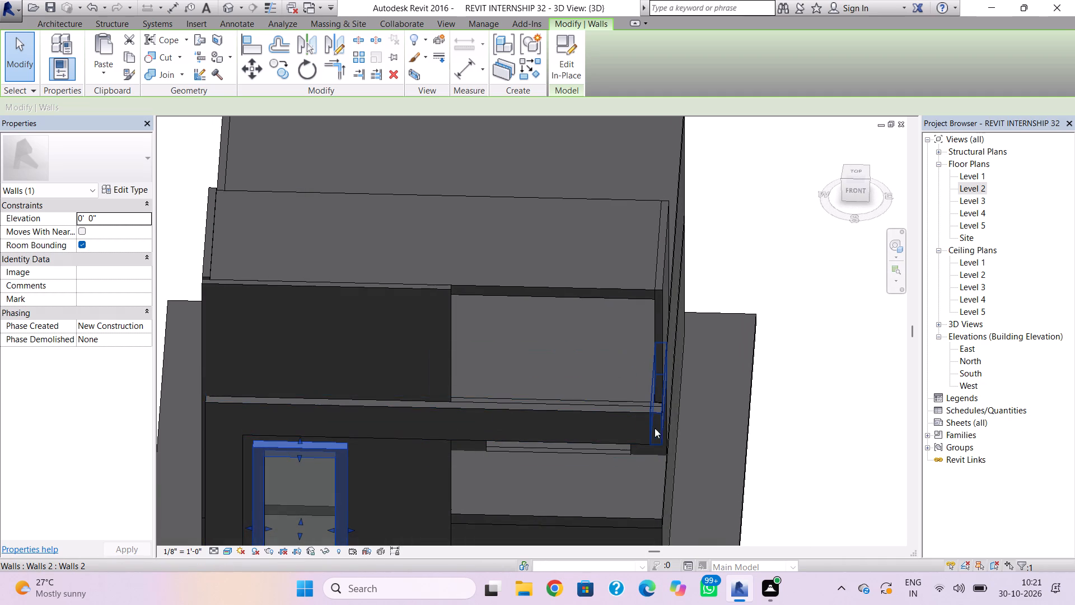
click(661, 421)
scroll(660, 412, up, 6)
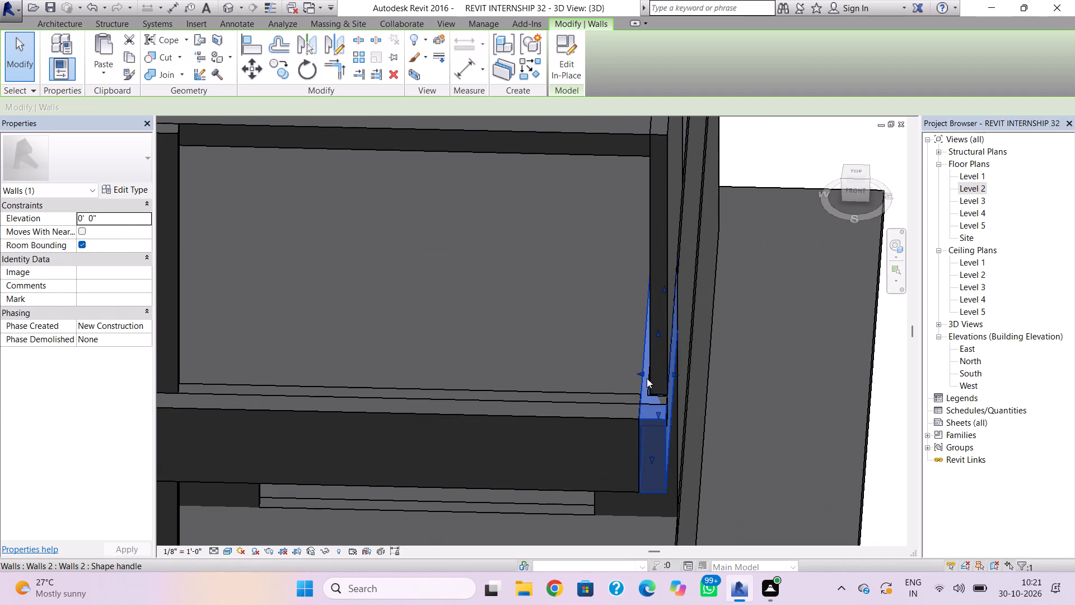
click(642, 374)
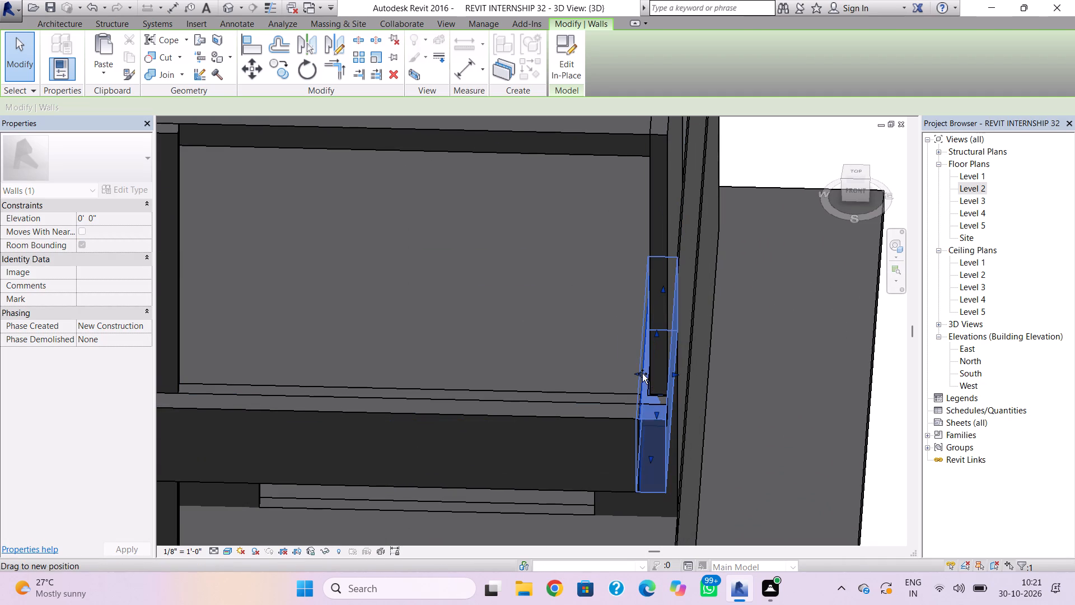
click(737, 389)
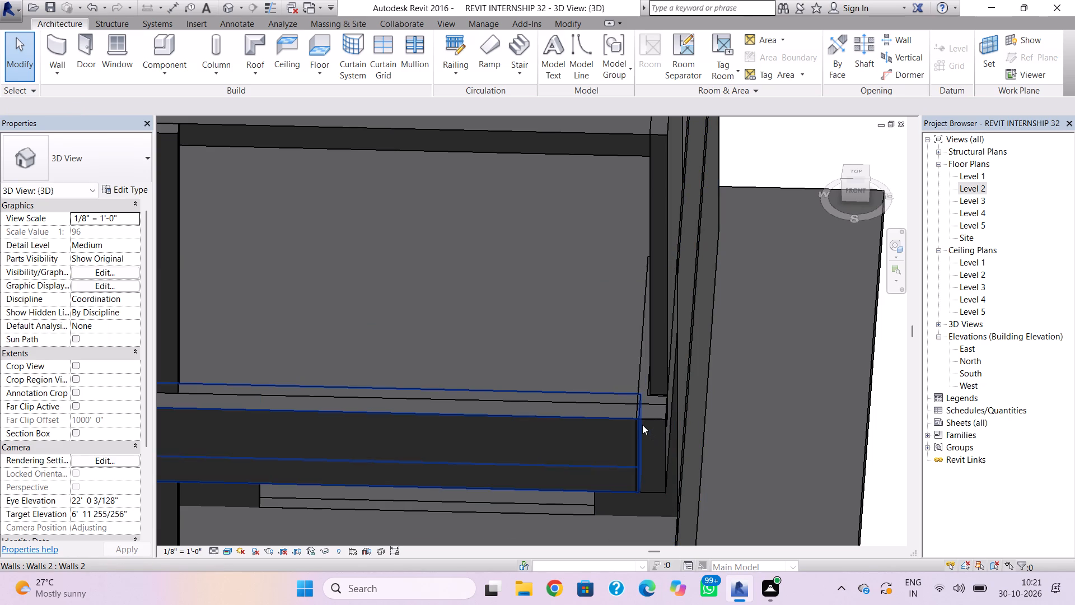
click(639, 422)
drag(641, 369, 648, 372)
click(751, 373)
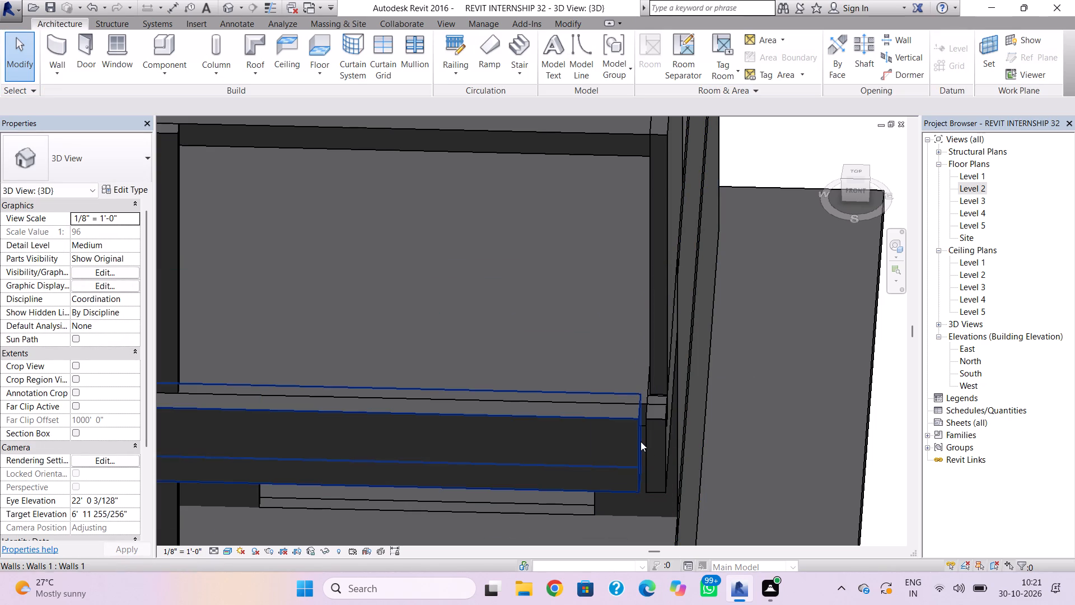
Extend the end of the in-place front band wall until it meets the narrowed side wall at the corner.
click(638, 444)
scroll(648, 450, up, 3)
click(639, 441)
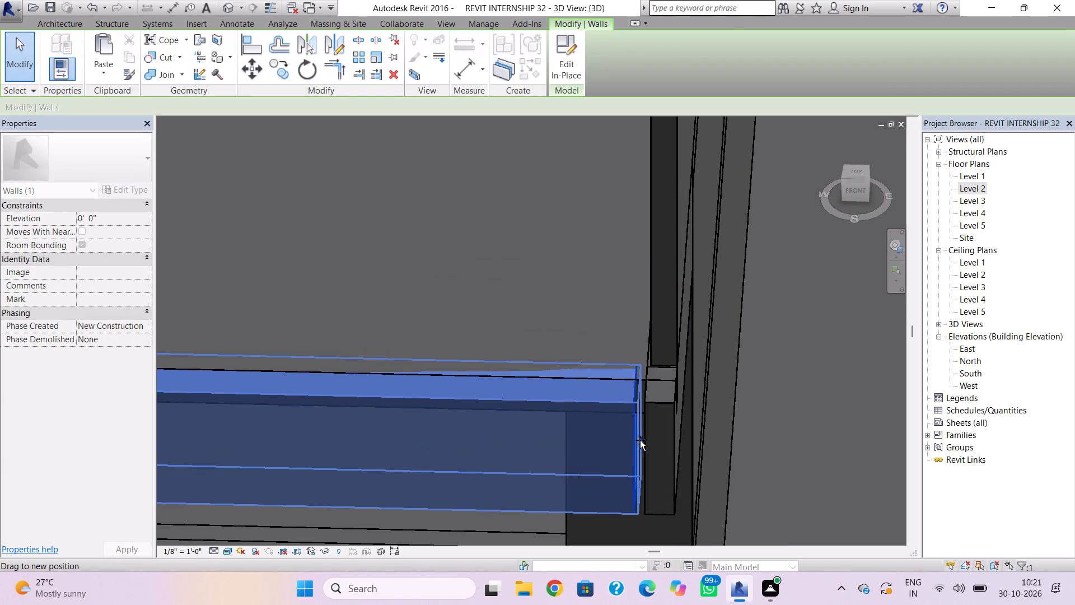
click(735, 439)
click(811, 455)
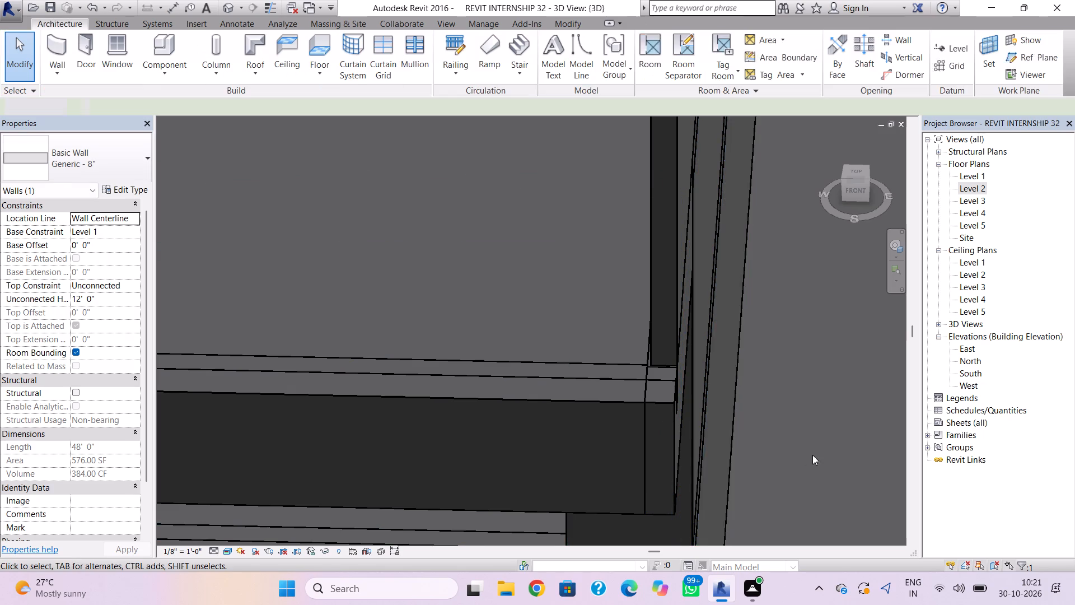
Examine how the front band, the in-place side wall and the roof meet at the corner, from the side and from above.
scroll(737, 464, down, 4)
right_drag(763, 454, 708, 418)
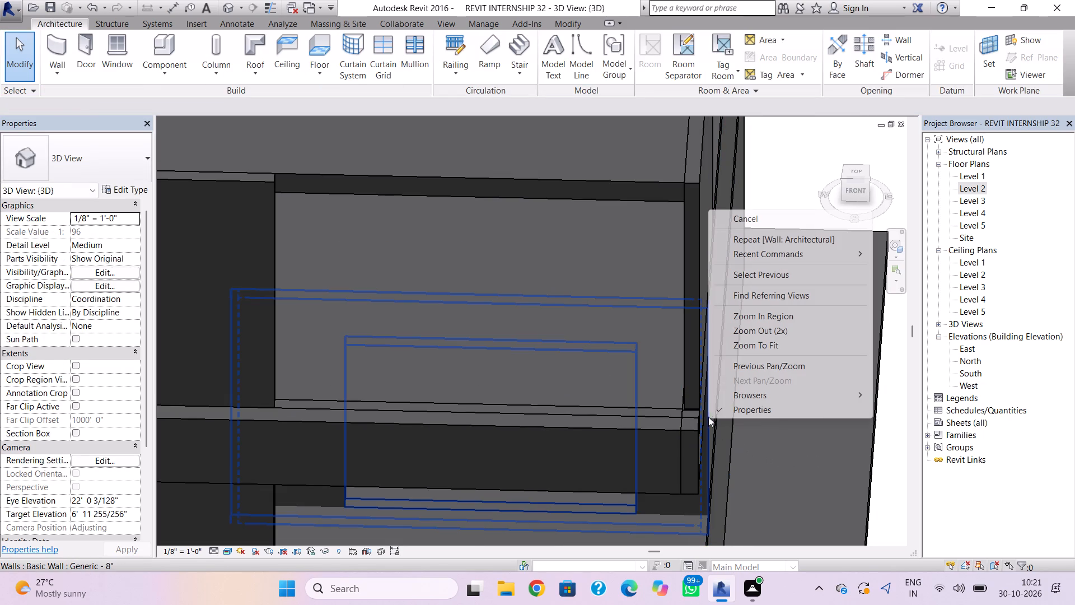
click(761, 466)
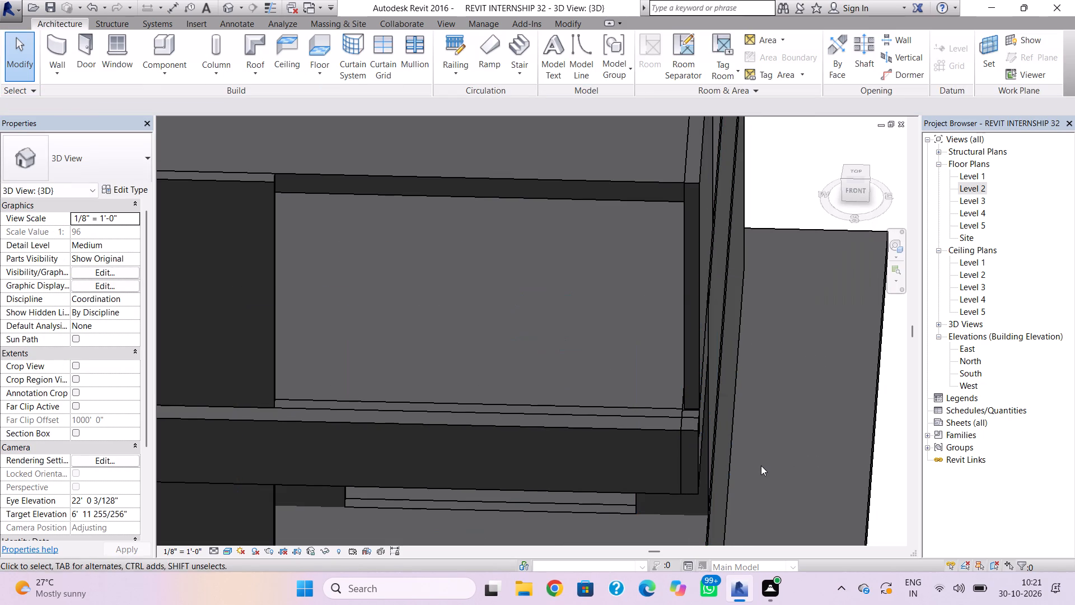
shift+right_drag(772, 466, 672, 334)
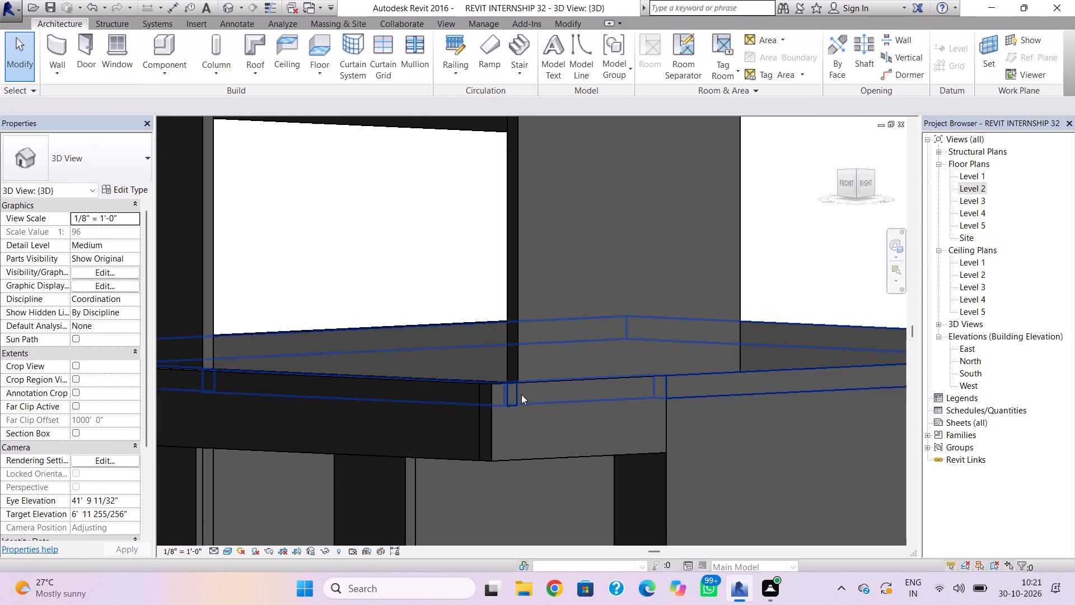
click(518, 397)
scroll(517, 402, up, 1)
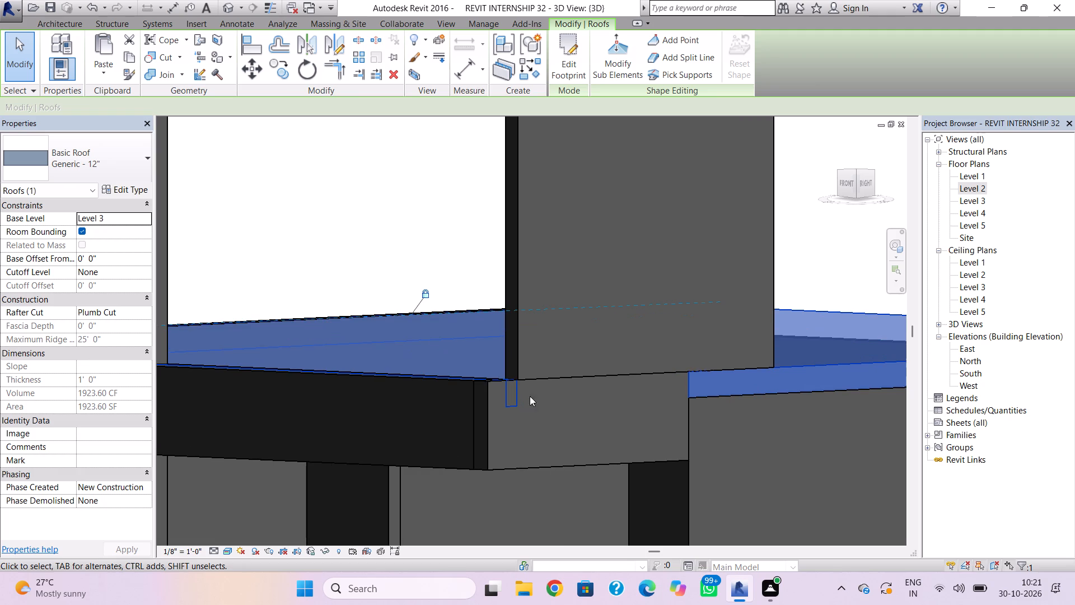
click(517, 357)
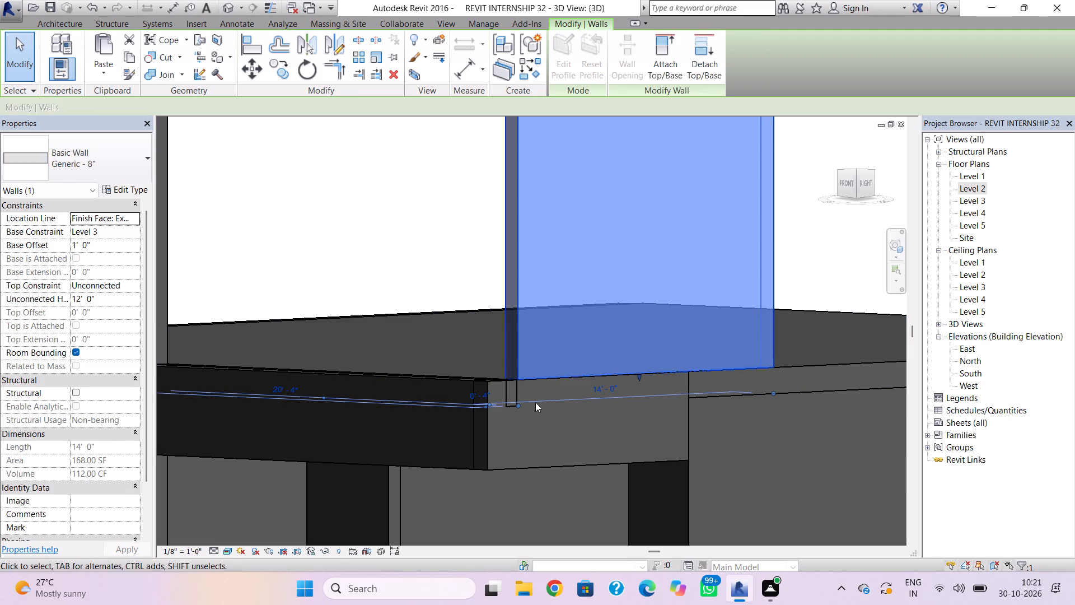
click(484, 427)
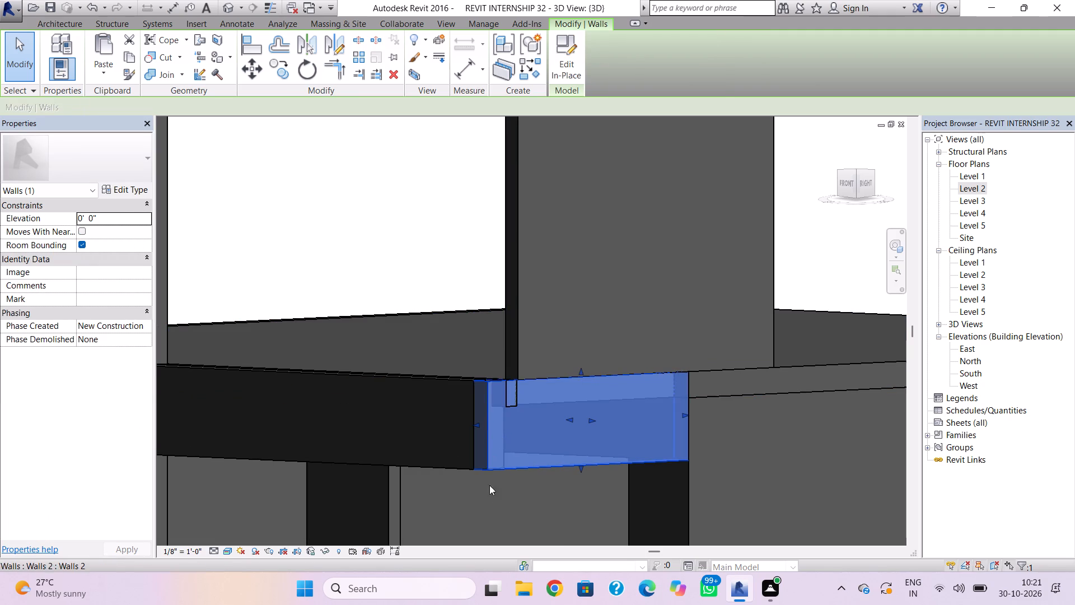
right_click(496, 499)
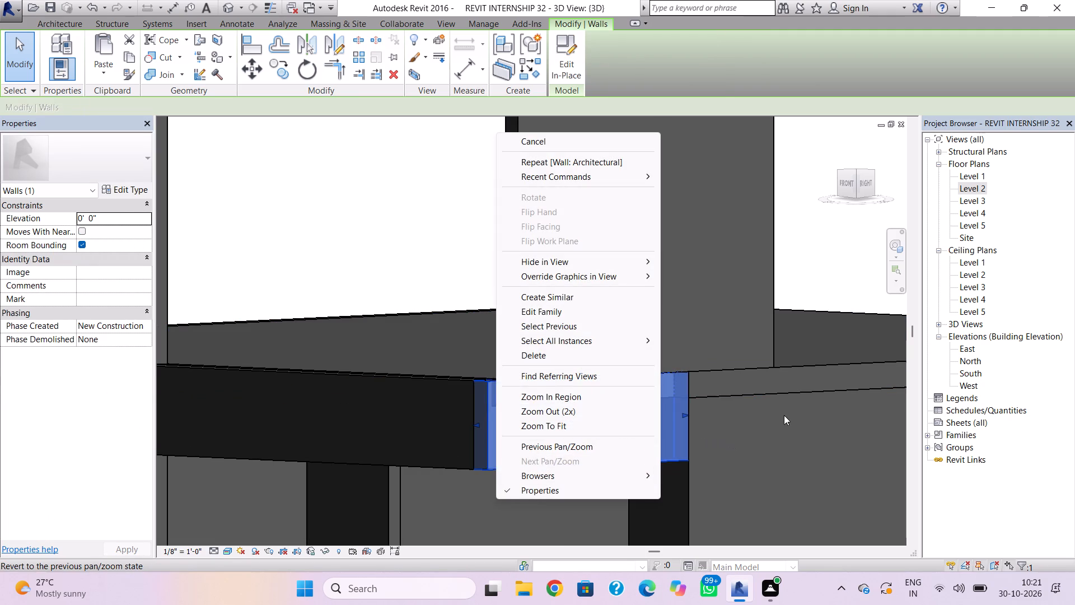
click(784, 415)
click(723, 390)
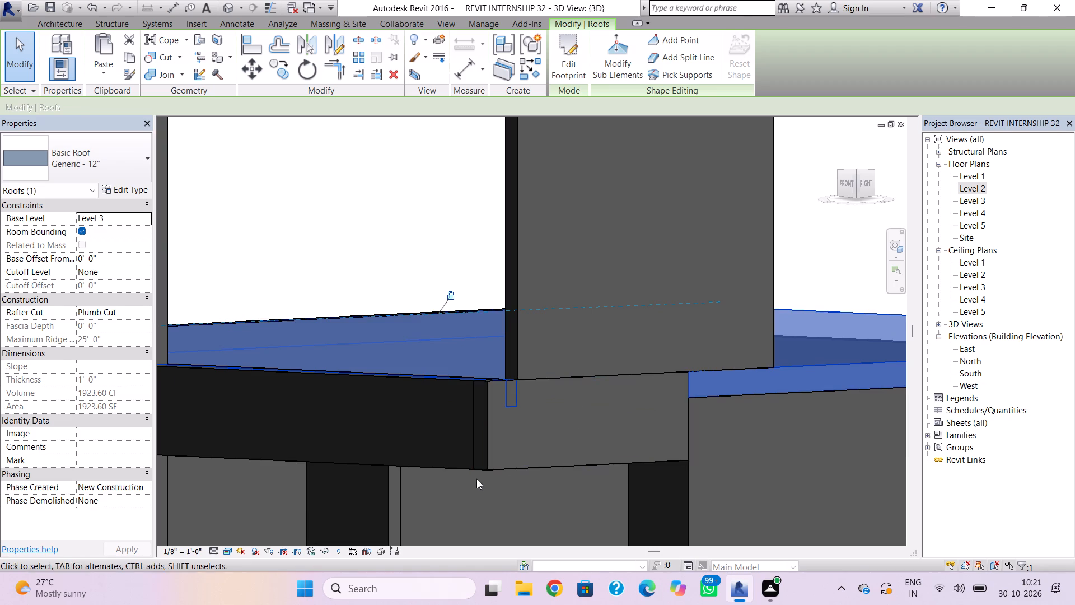
shift+right_drag(462, 486, 565, 504)
scroll(563, 494, down, 3)
middle_drag(563, 494, 362, 472)
shift+right_drag(487, 454, 447, 520)
scroll(458, 502, down, 1)
middle_drag(459, 502, 468, 381)
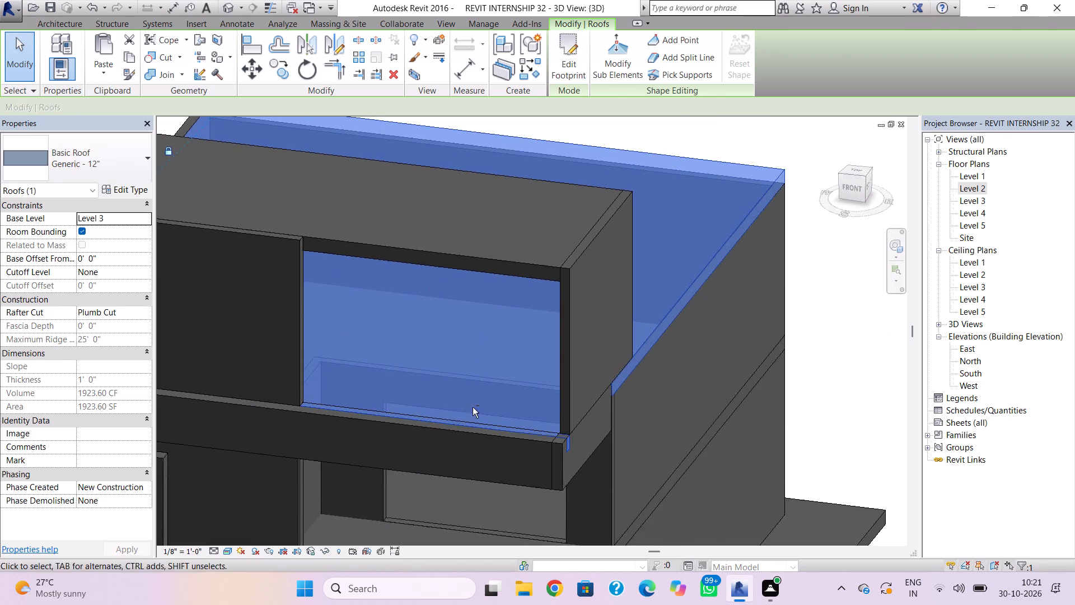
shift+right_drag(473, 411, 507, 436)
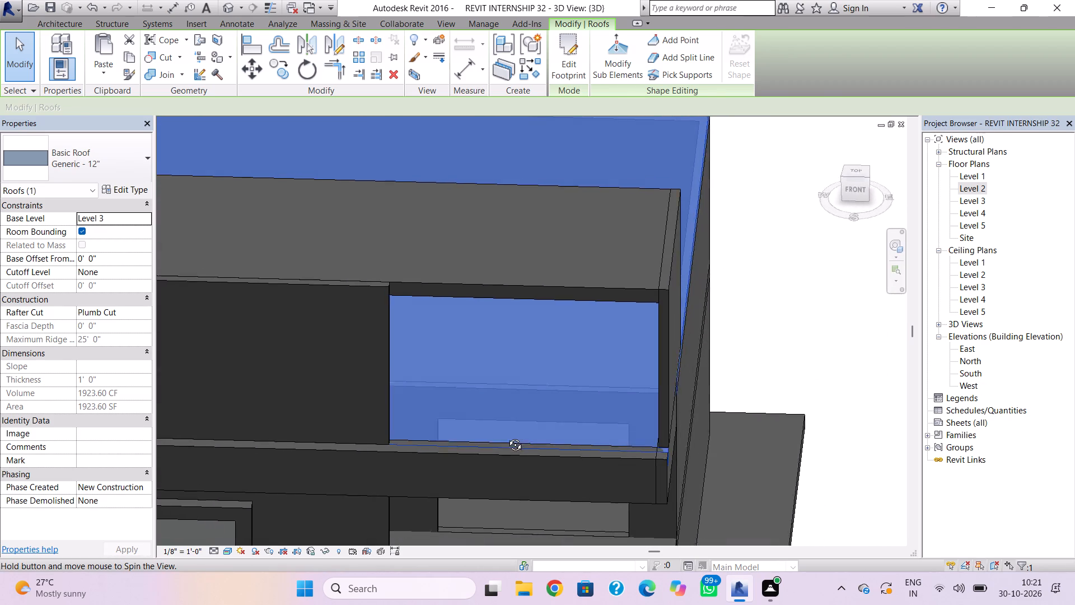
shift+right_drag(507, 436, 558, 545)
right_drag(612, 459, 630, 486)
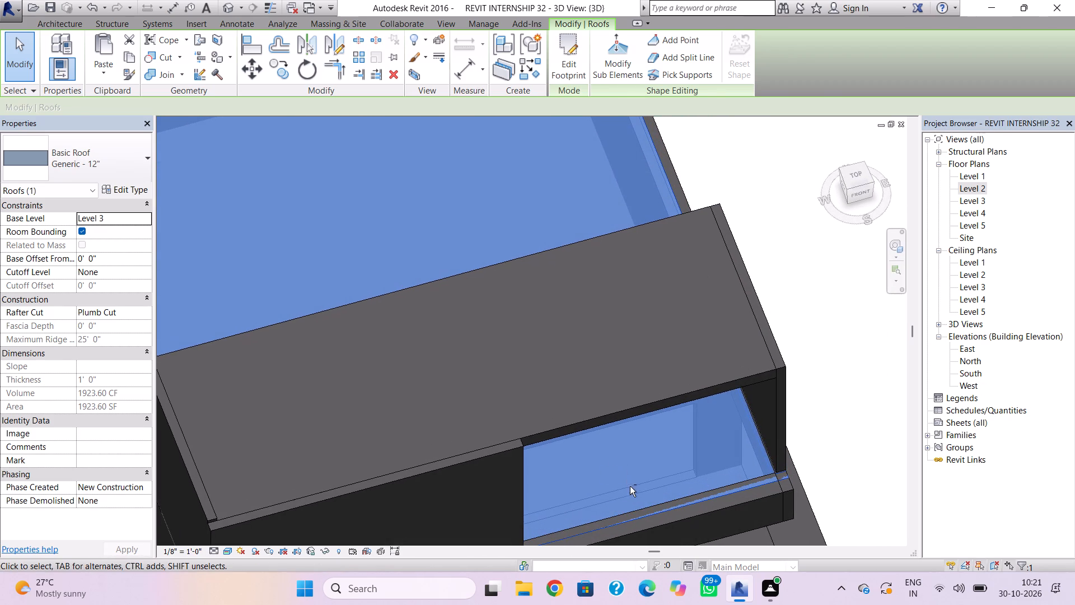
right_drag(630, 486, 640, 504)
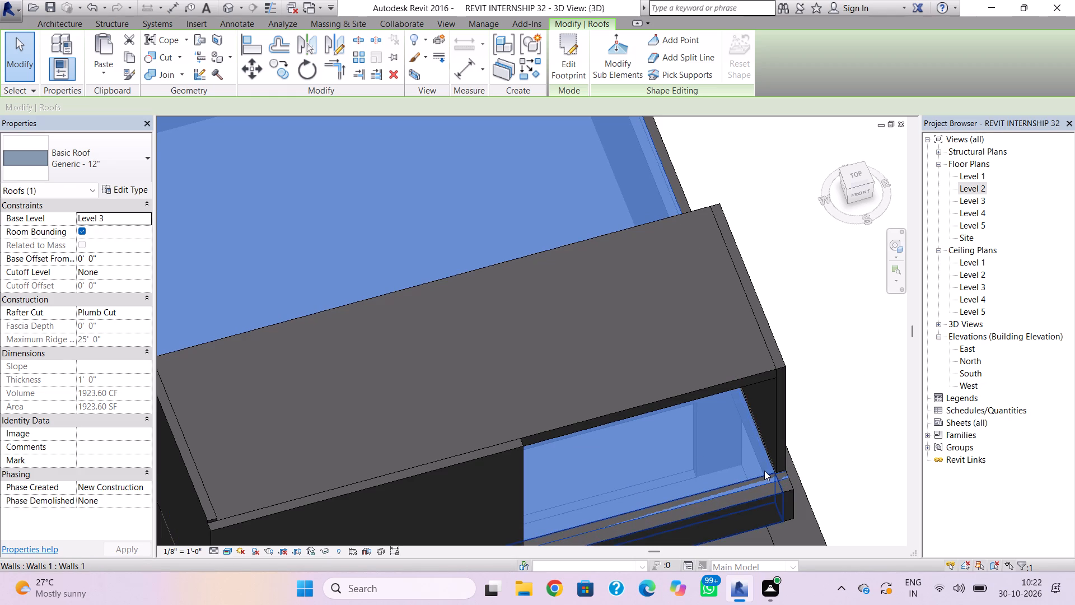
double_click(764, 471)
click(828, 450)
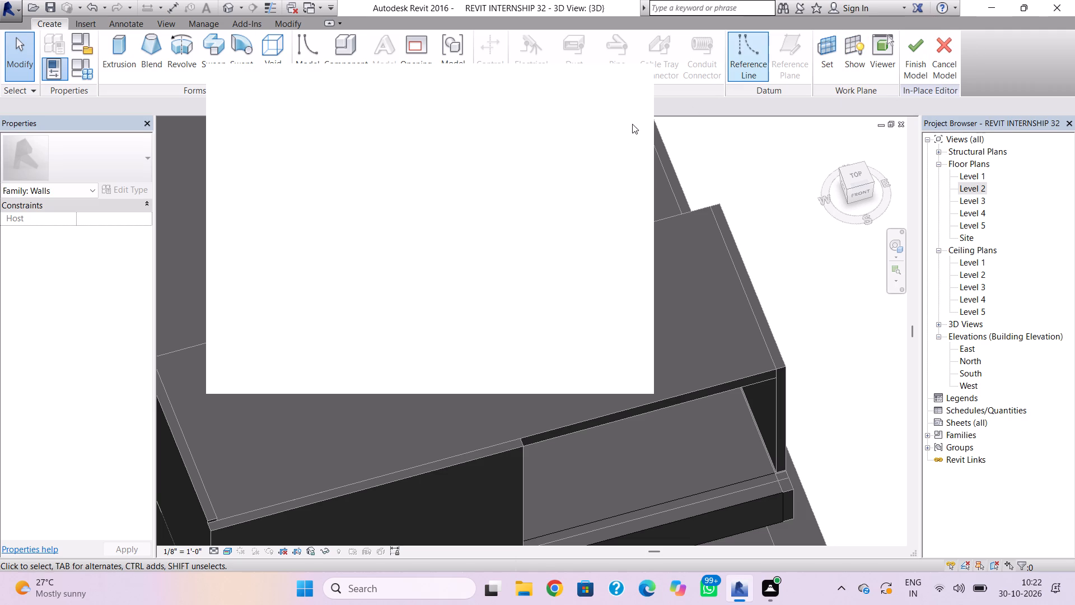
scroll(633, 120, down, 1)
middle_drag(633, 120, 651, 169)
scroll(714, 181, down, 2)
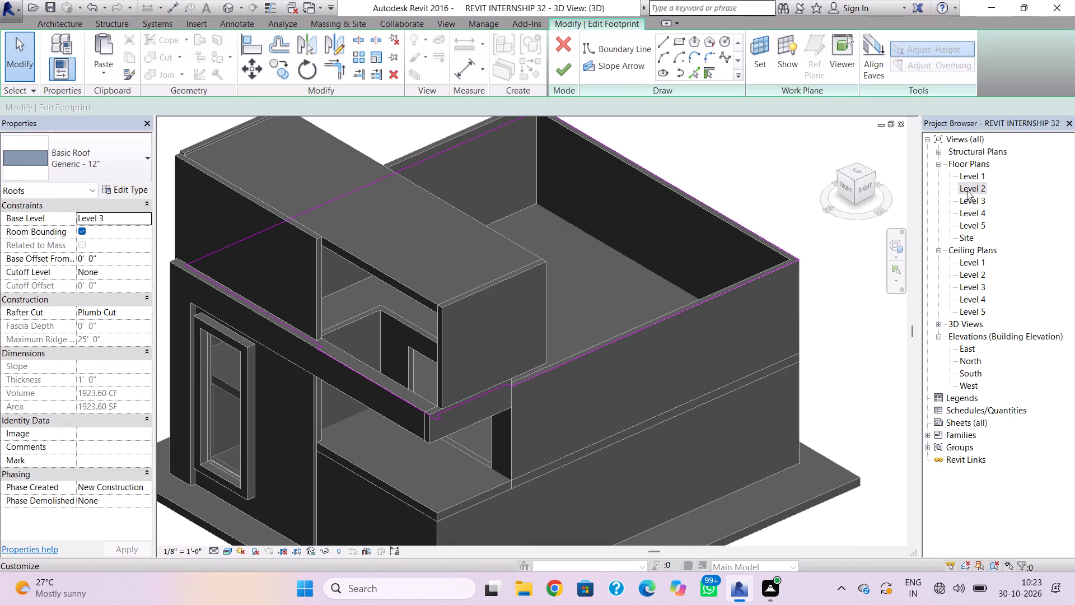
In the Level 2 plan, delete the two short boundary lines forming the small notch at the roof footprint's front corner.
double_click(967, 190)
scroll(796, 389, down, 6)
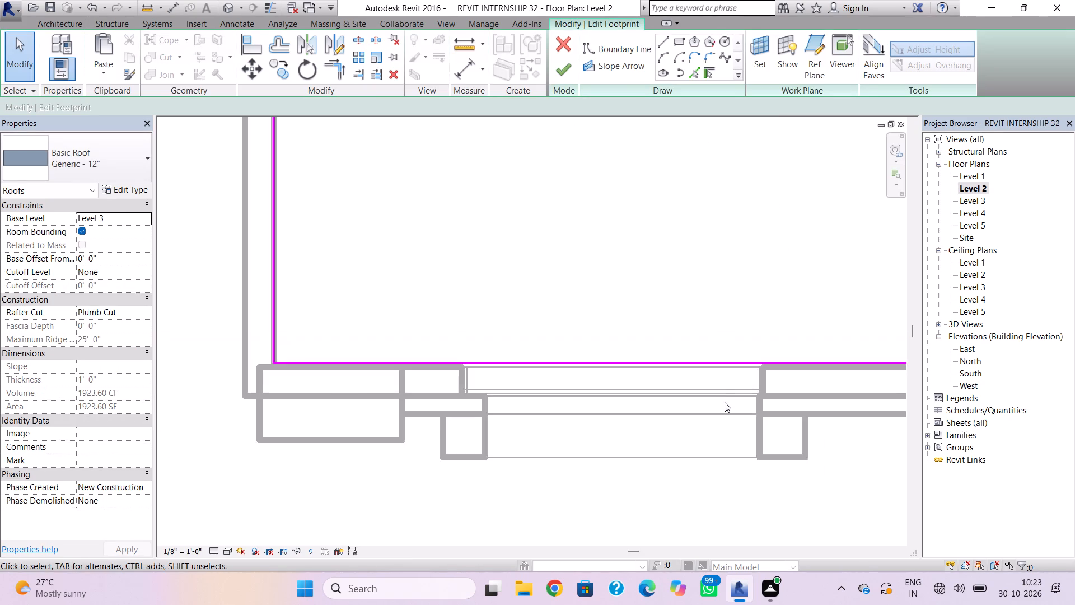
scroll(725, 402, down, 2)
middle_drag(720, 396, 377, 442)
scroll(377, 442, down, 1)
scroll(604, 396, down, 1)
middle_drag(542, 414, 406, 413)
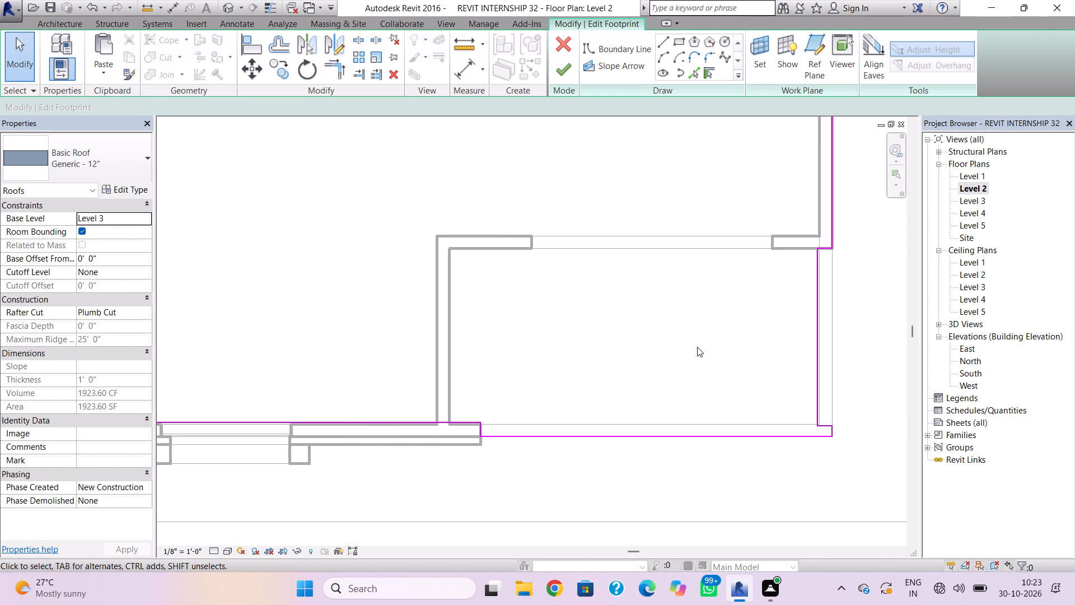
scroll(836, 431, up, 4)
click(810, 431)
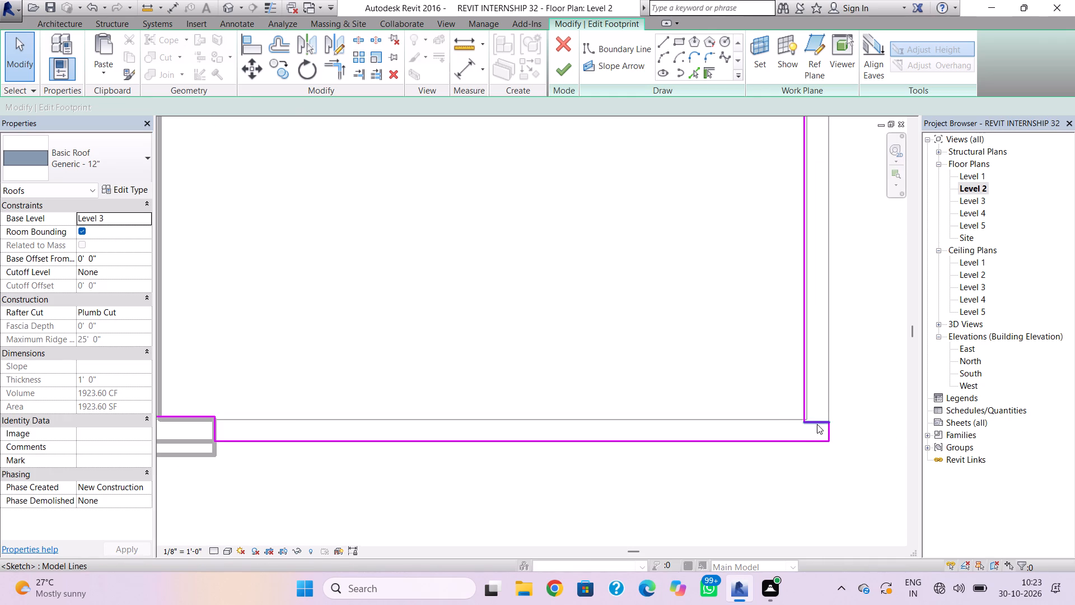
click(820, 421)
key(Delete)
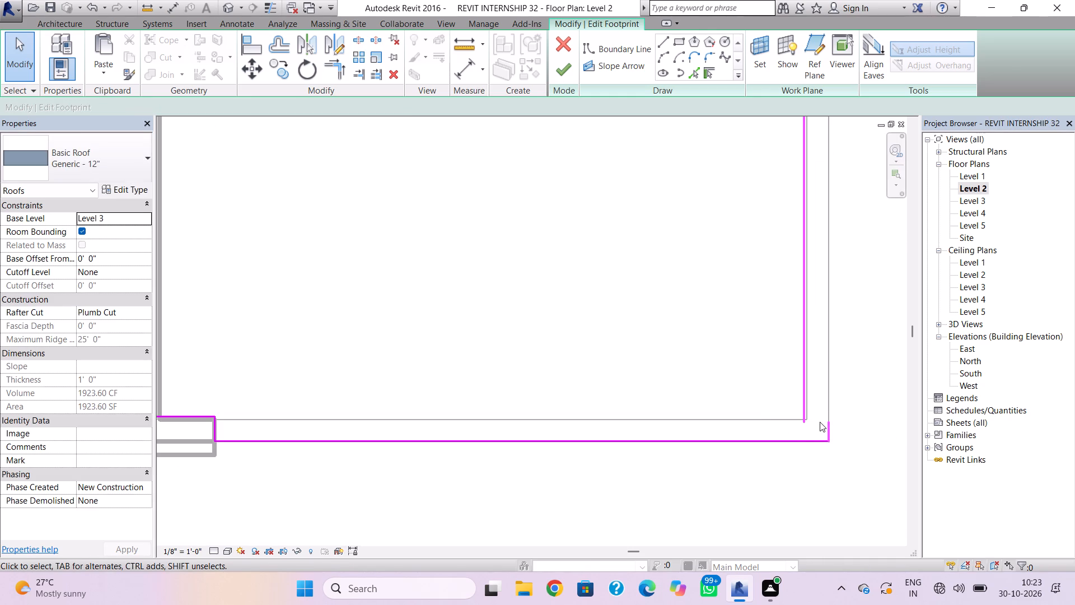
click(824, 431)
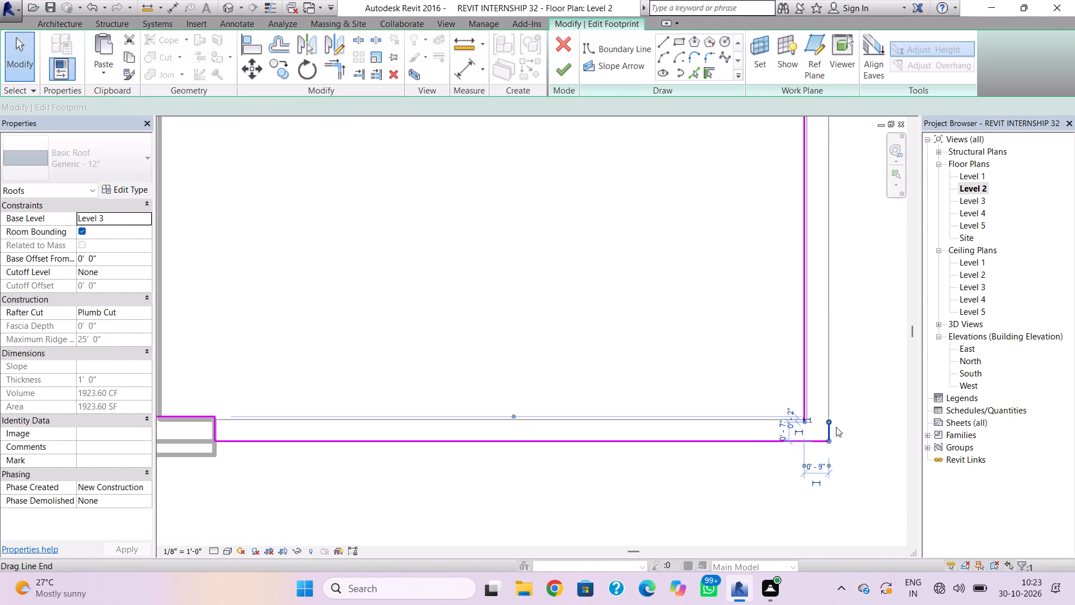
key(Delete)
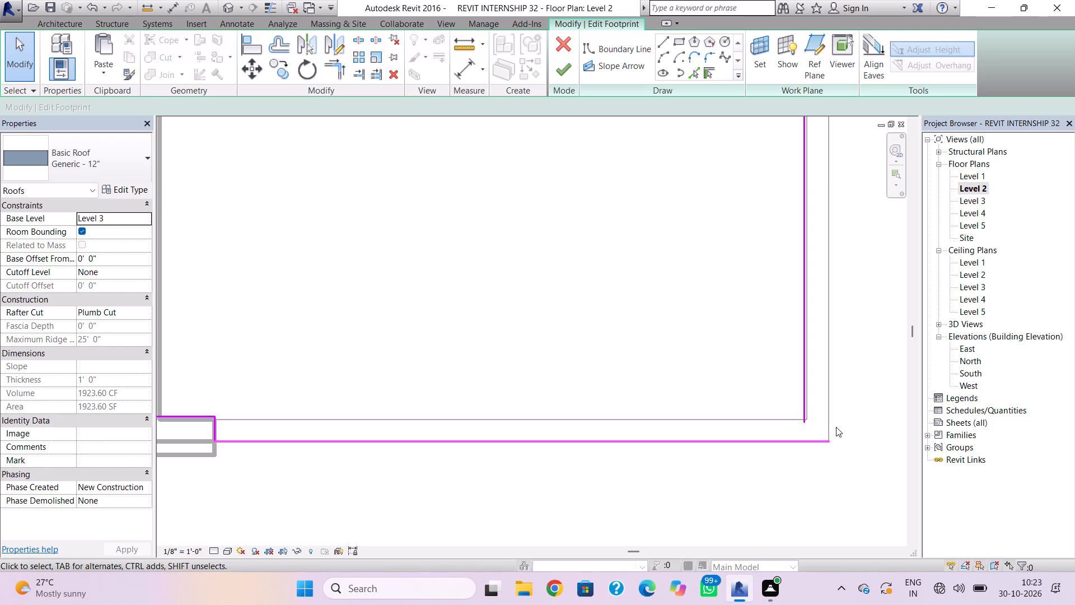
Extend the roof's side boundary line to the front boundary, 10' 0" long, and nudge it outward onto the wall's inner face line.
click(670, 42)
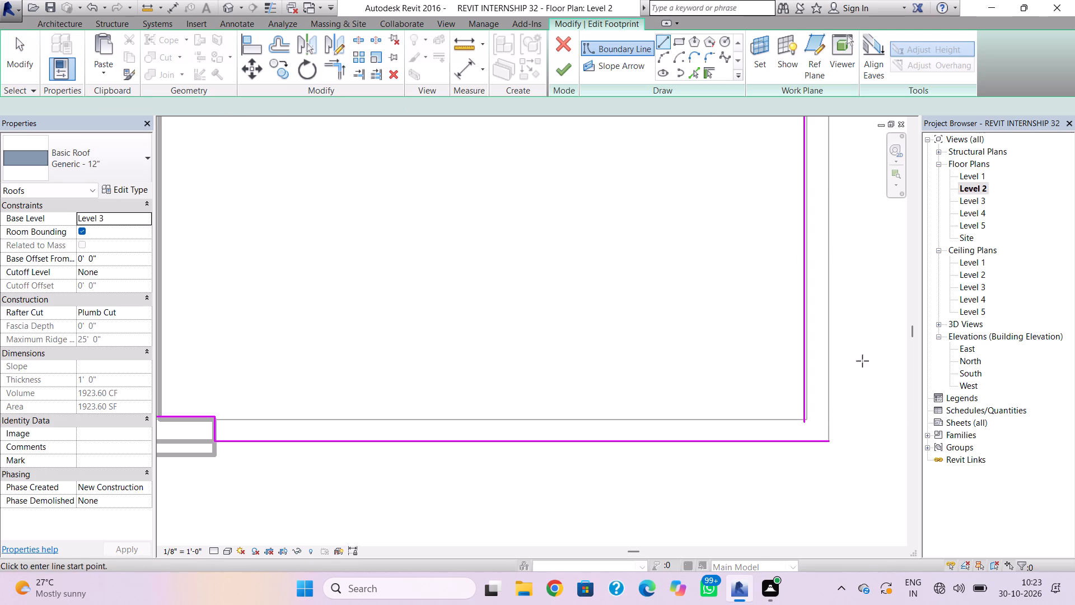
key(Escape)
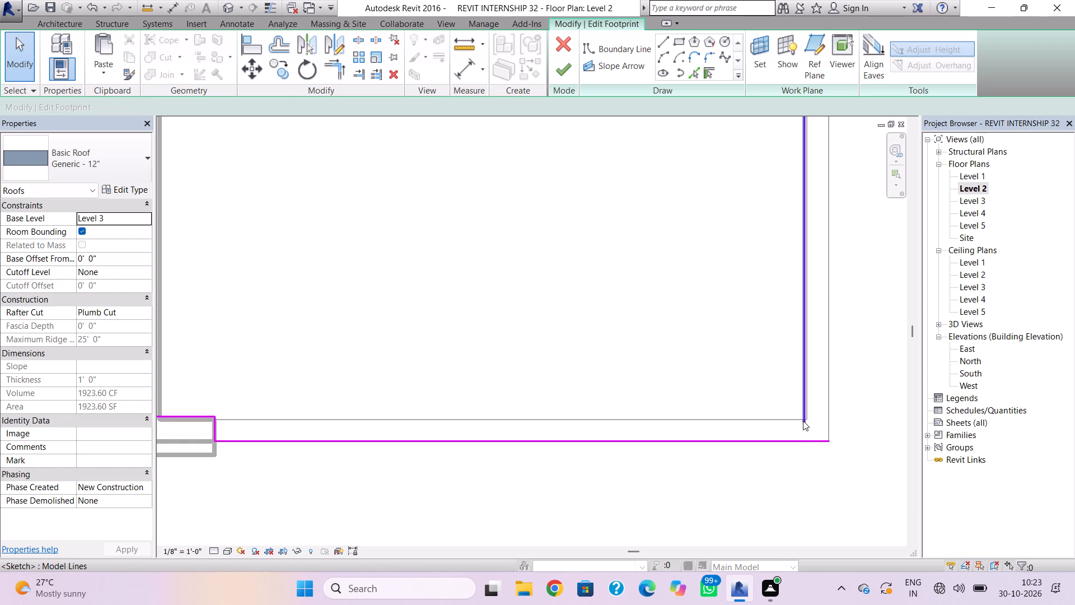
scroll(803, 421, up, 2)
click(801, 422)
drag(801, 425, 801, 434)
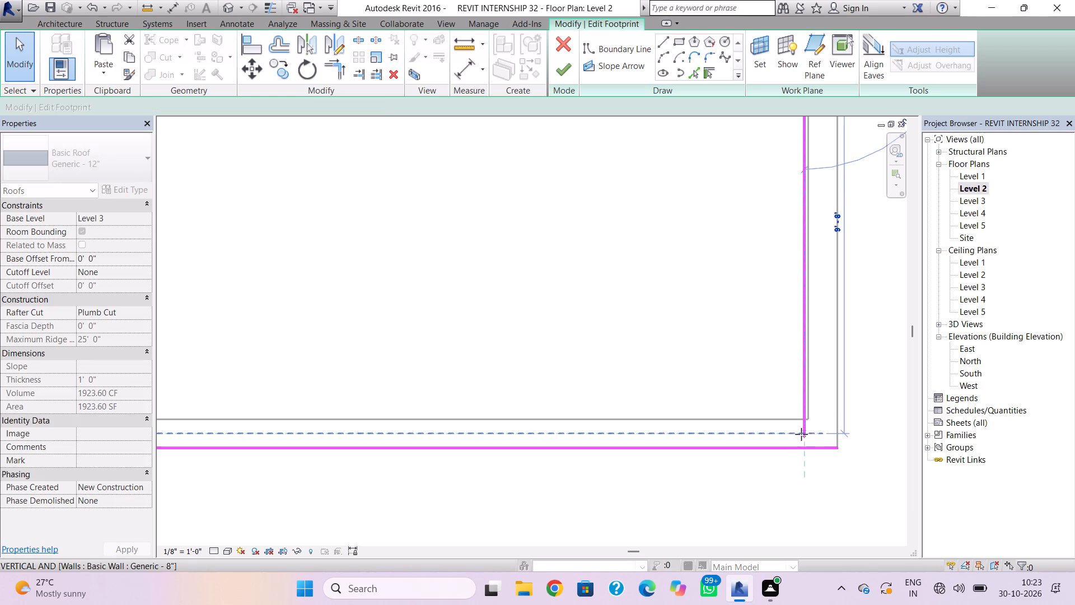
drag(801, 434, 802, 445)
click(873, 488)
click(807, 416)
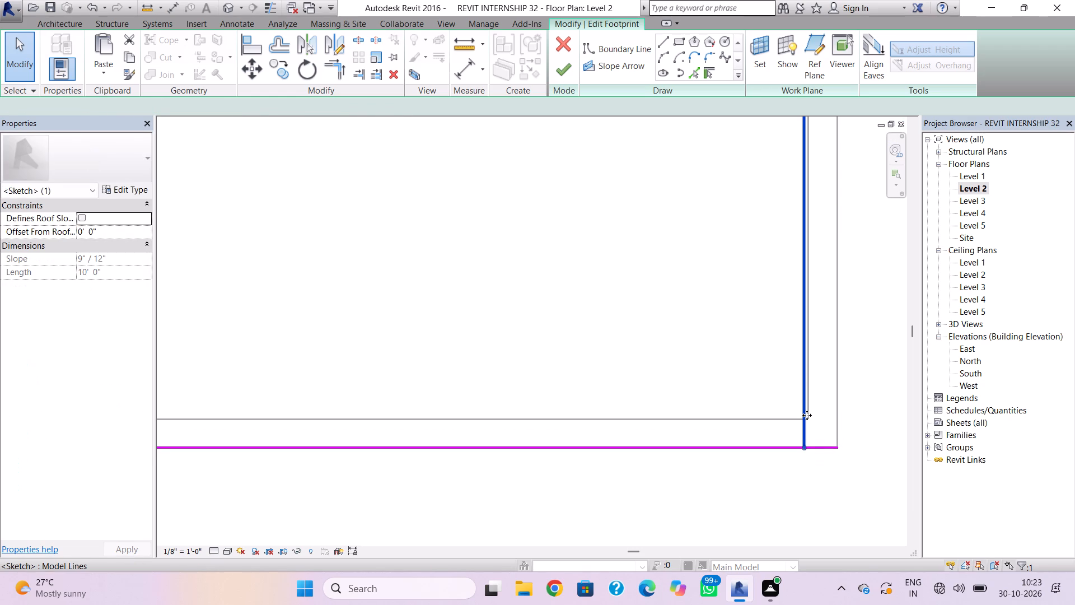
key(Right)
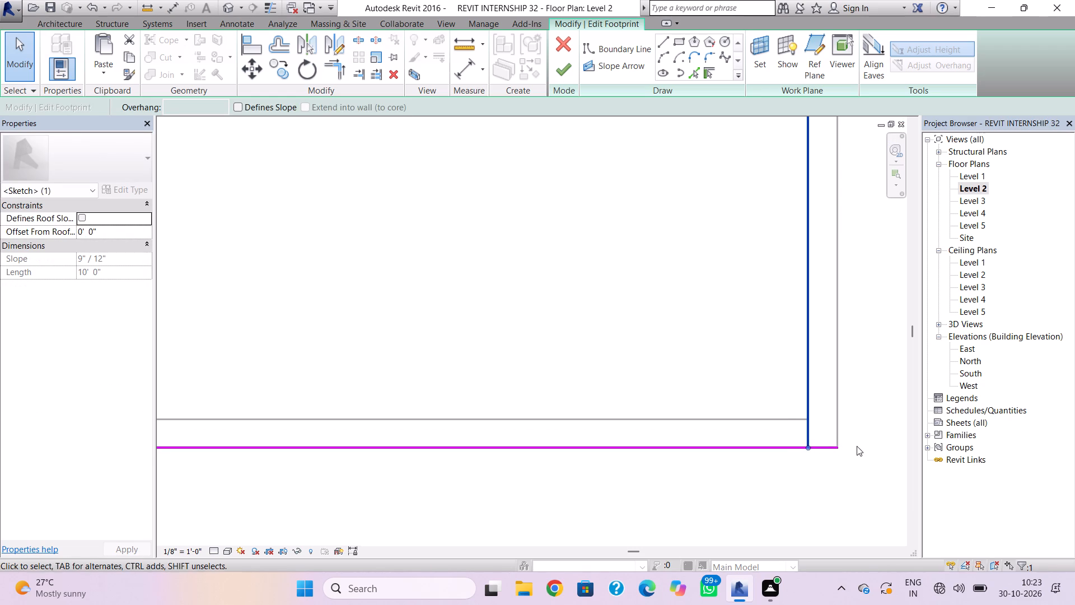
Shorten the roof's front boundary line so it ends at the side boundary line, closing the footprint corner.
click(822, 452)
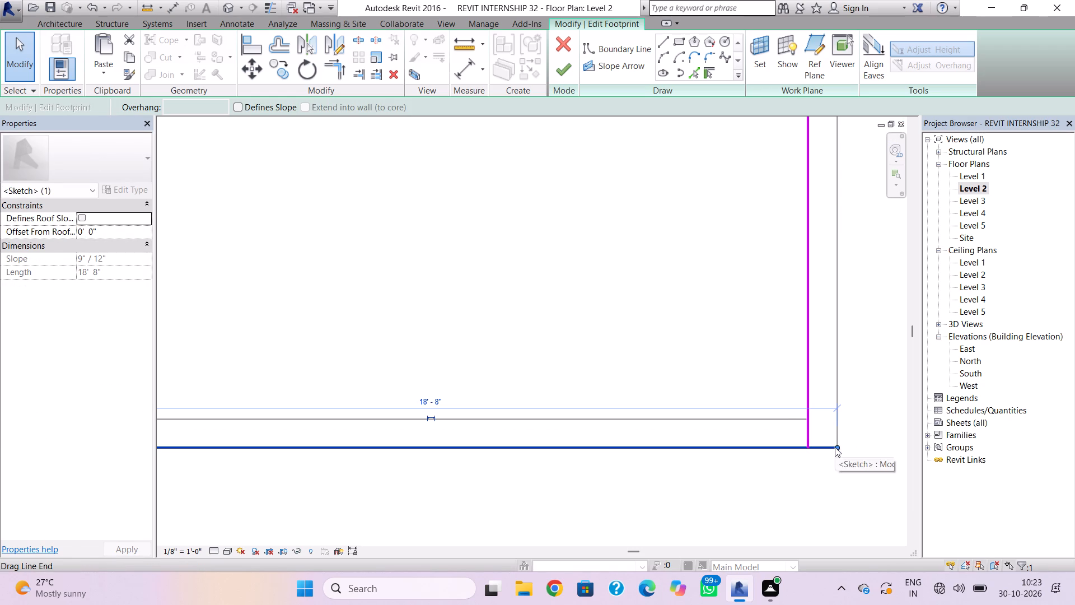
drag(835, 447, 812, 453)
click(830, 475)
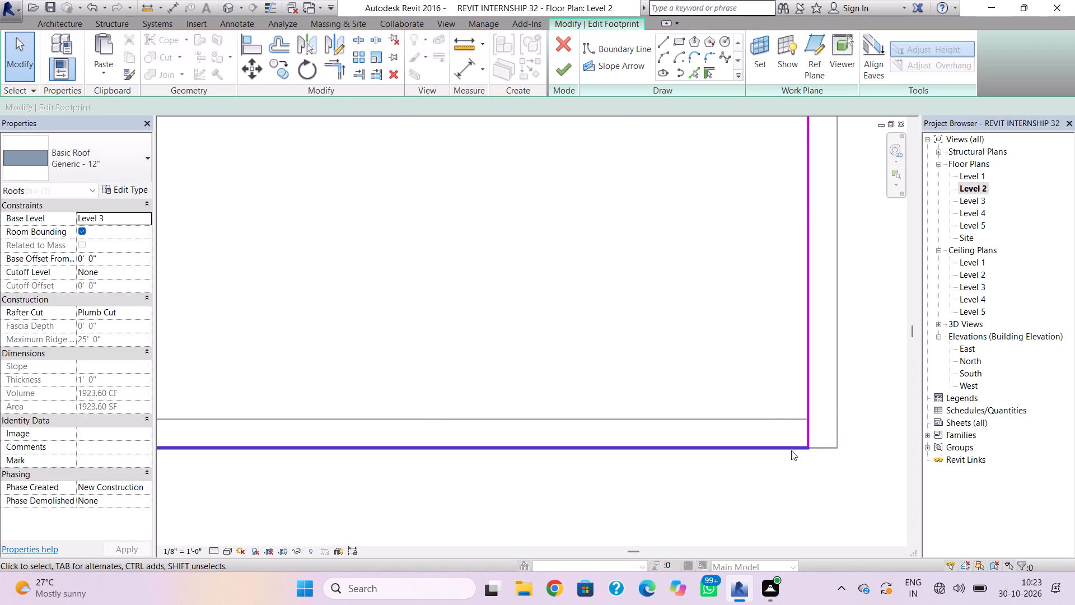
Finish the roof footprint sketch and try to attach the highlighted walls to the roof.
click(573, 69)
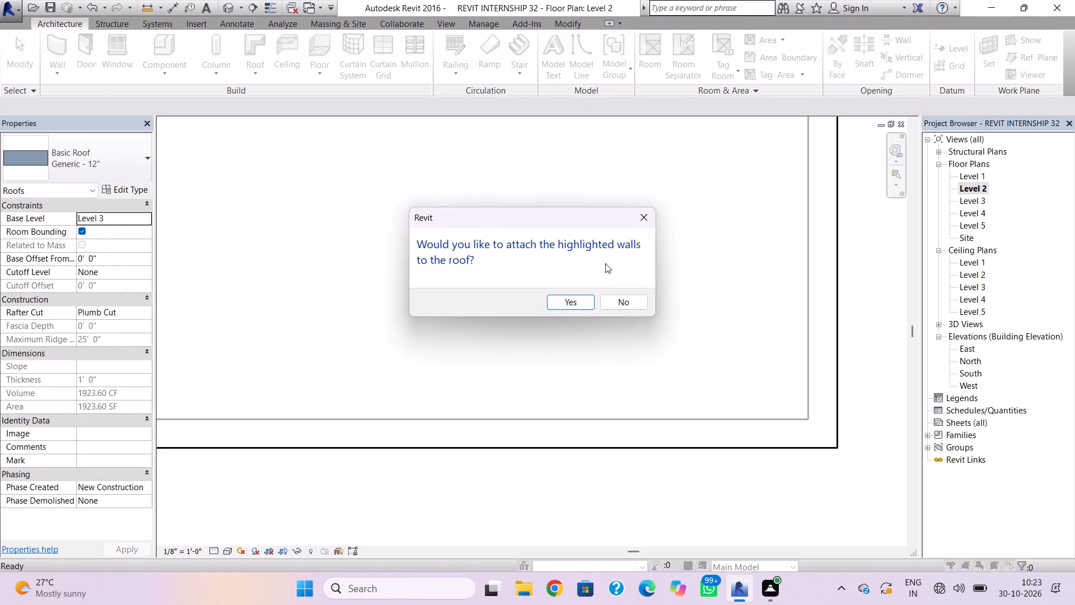
click(569, 307)
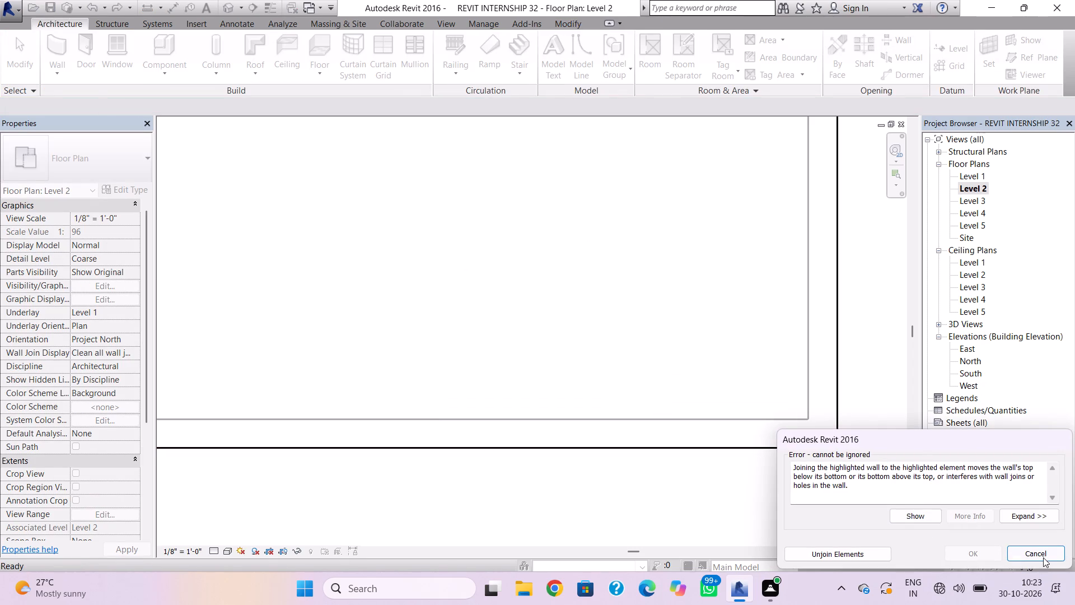
click(1043, 557)
Examine the upper roof corner, the side wall and the front facade with its tall window from several angles in 3D.
click(225, 11)
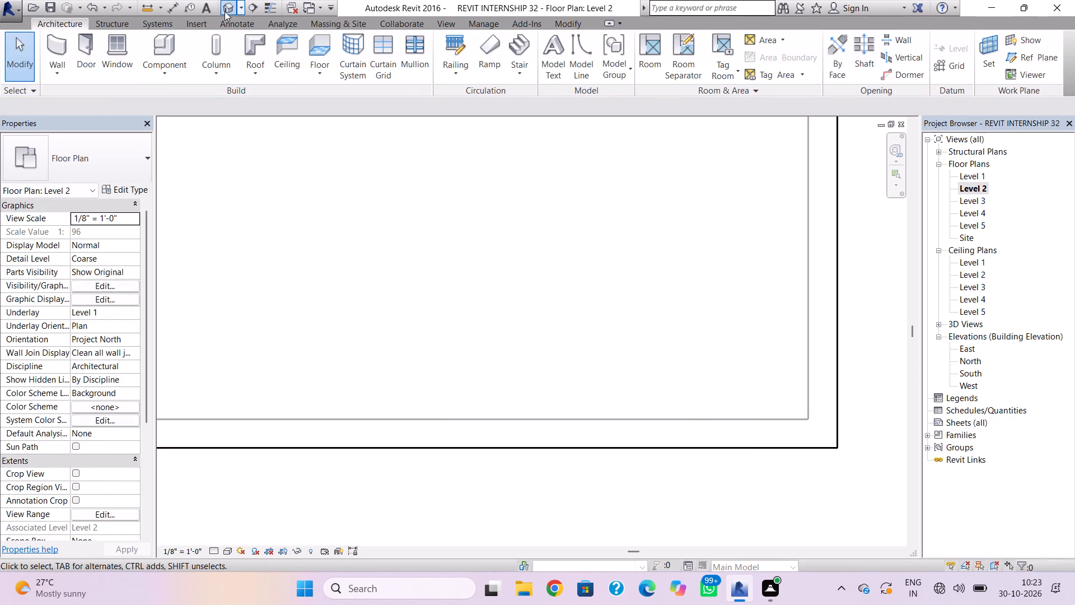
shift+right_drag(438, 369, 508, 365)
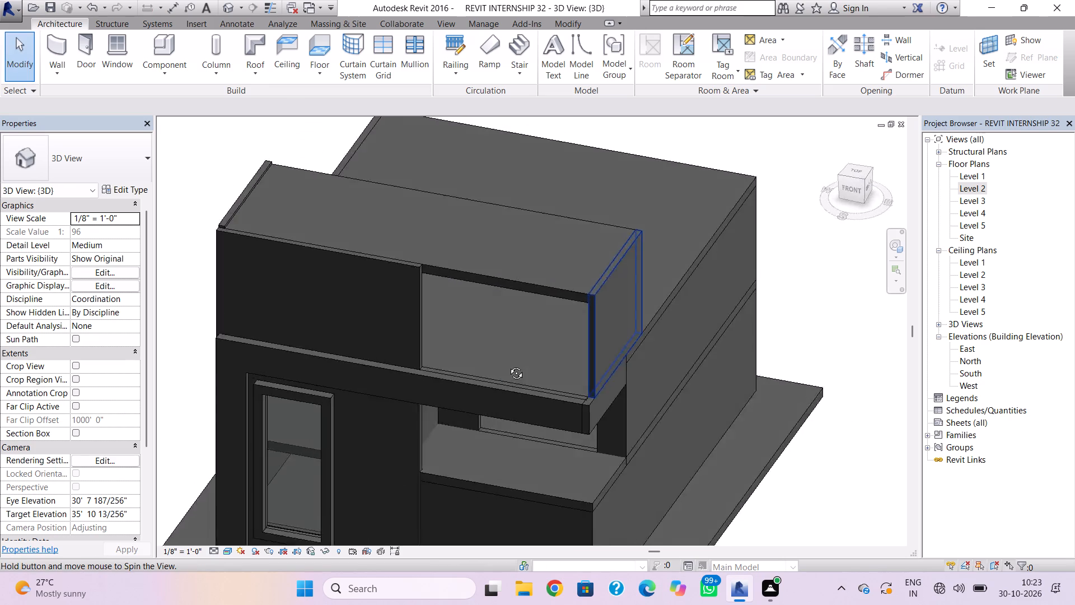
shift+right_drag(508, 365, 441, 356)
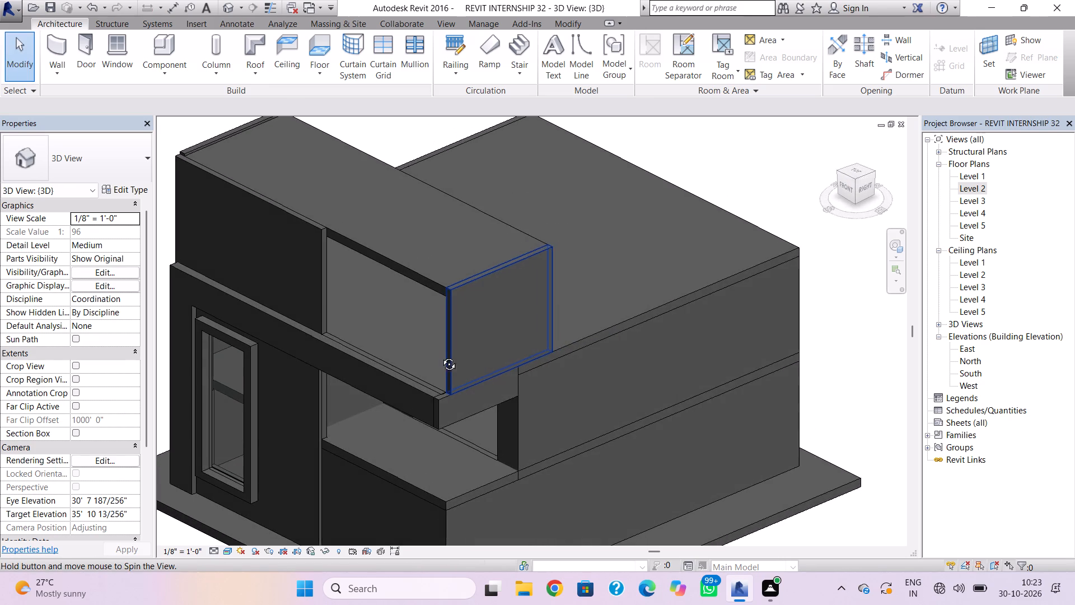
shift+right_drag(441, 356, 437, 360)
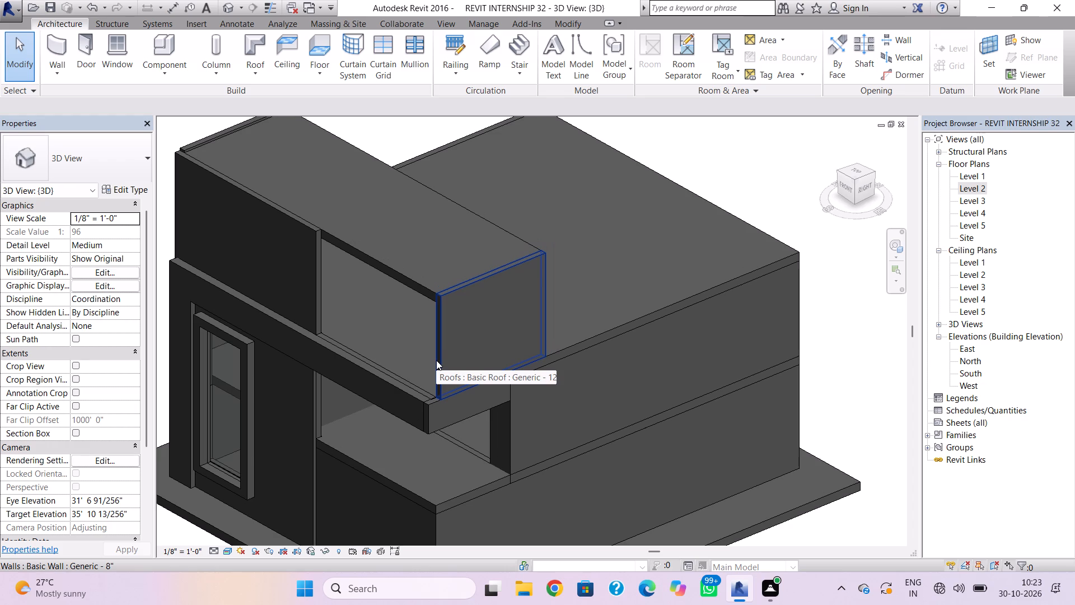
shift+right_drag(347, 370, 377, 355)
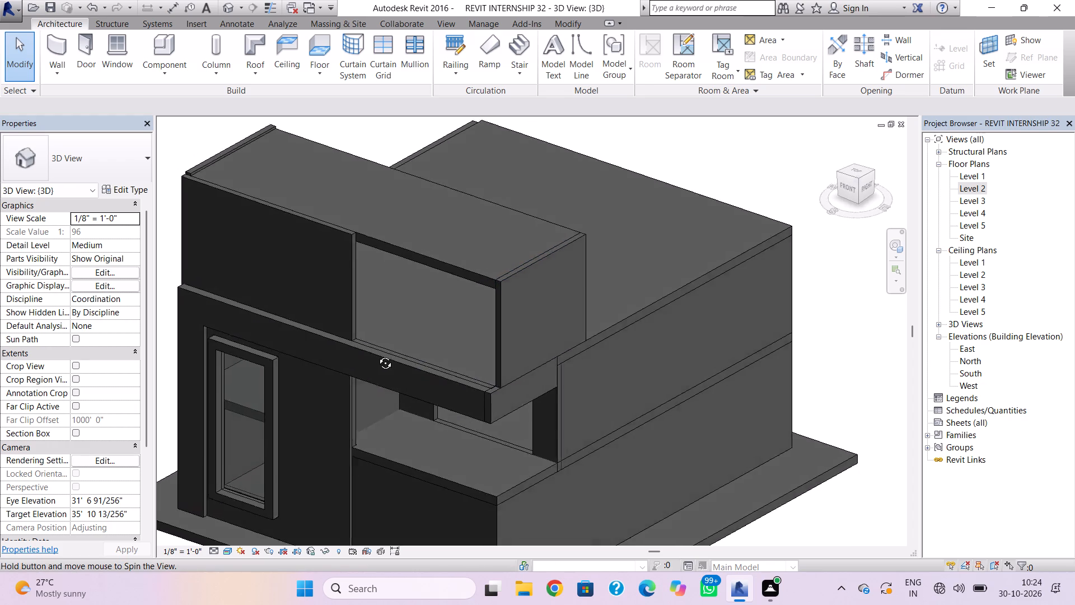
shift+right_drag(377, 355, 572, 311)
click(593, 360)
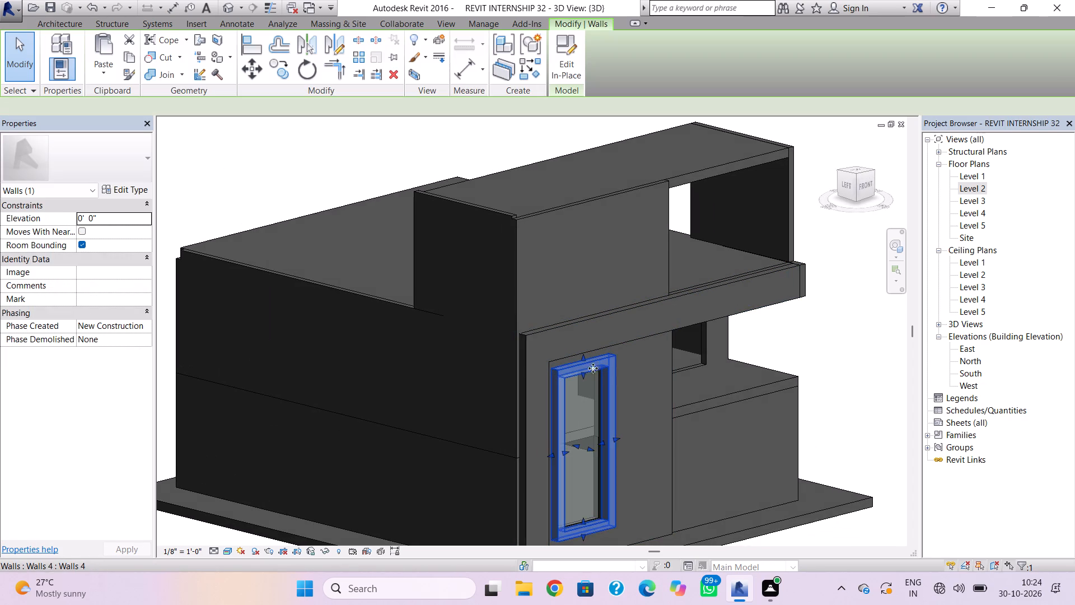
scroll(589, 425, up, 2)
drag(589, 454, 587, 454)
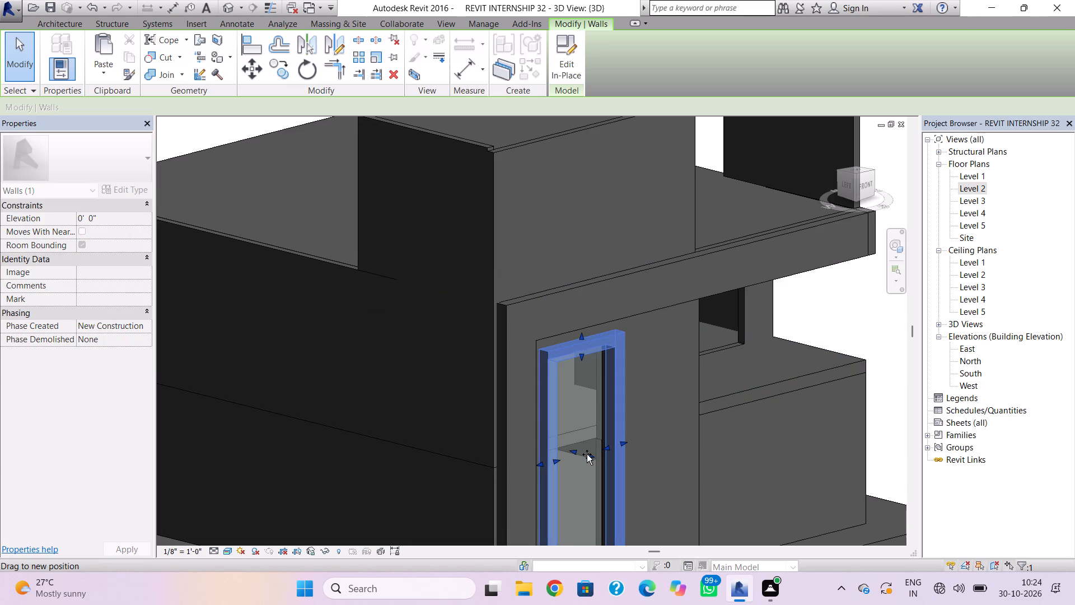
drag(587, 454, 584, 452)
click(674, 449)
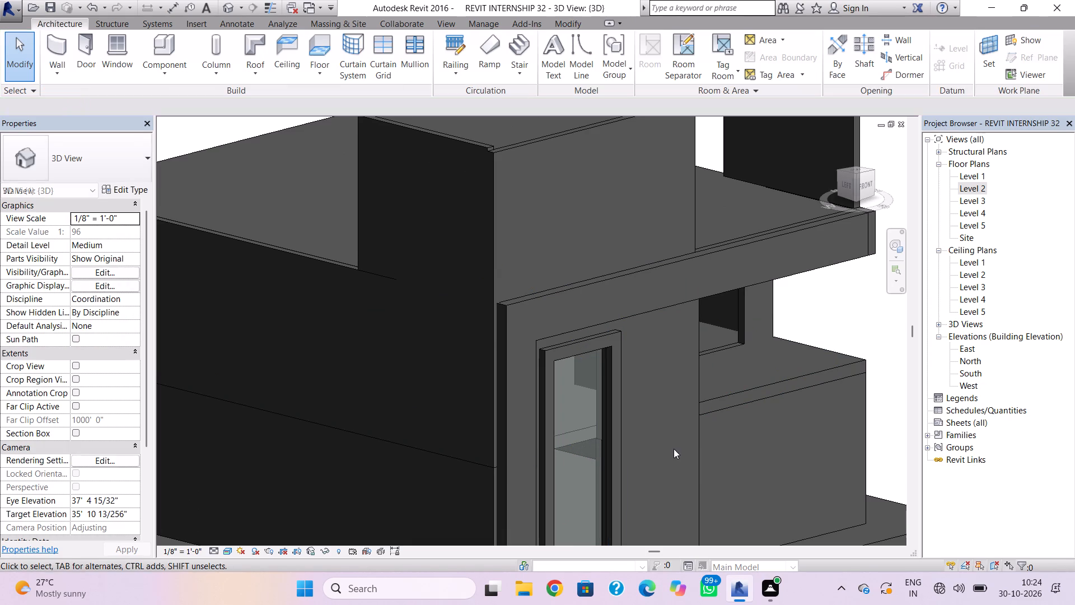
shift+right_drag(655, 466, 595, 419)
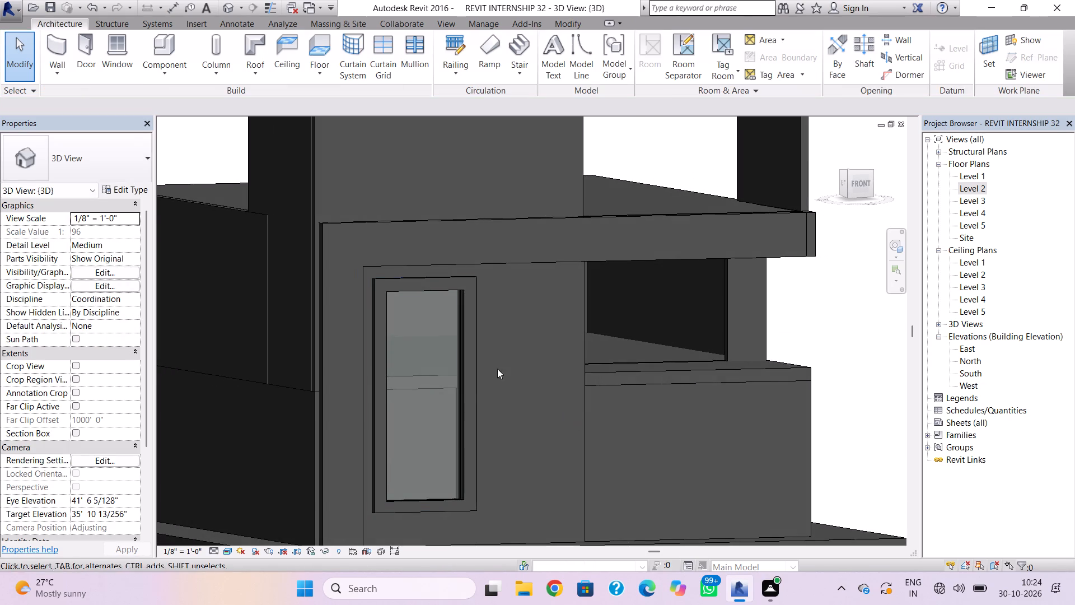
Open the in-place front wall around the tall window for in-place editing and bring up its extrusion sketch, viewed from the front.
click(586, 372)
click(585, 407)
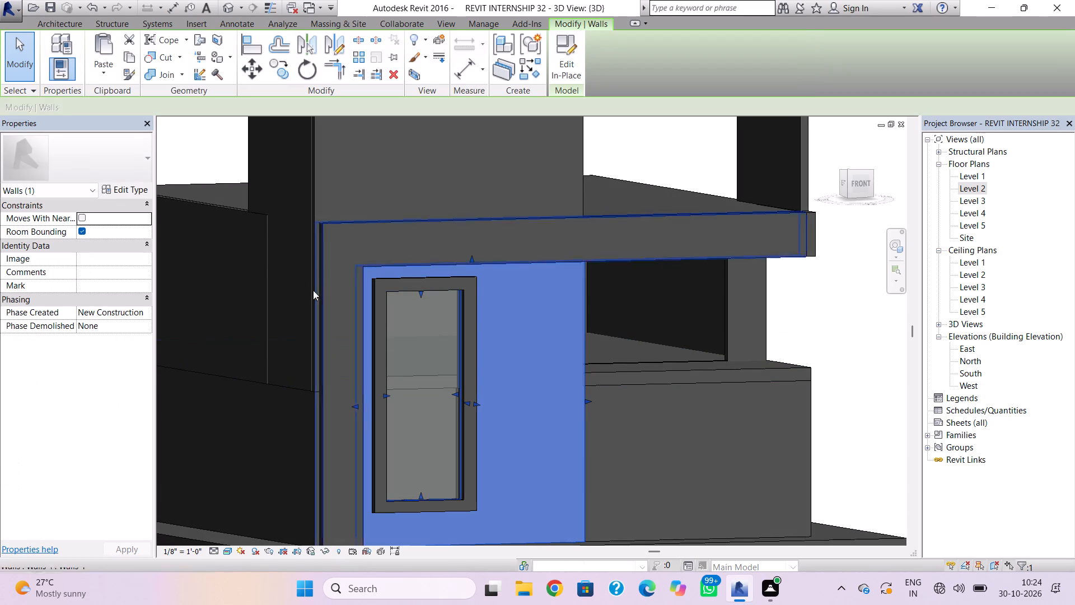
click(563, 74)
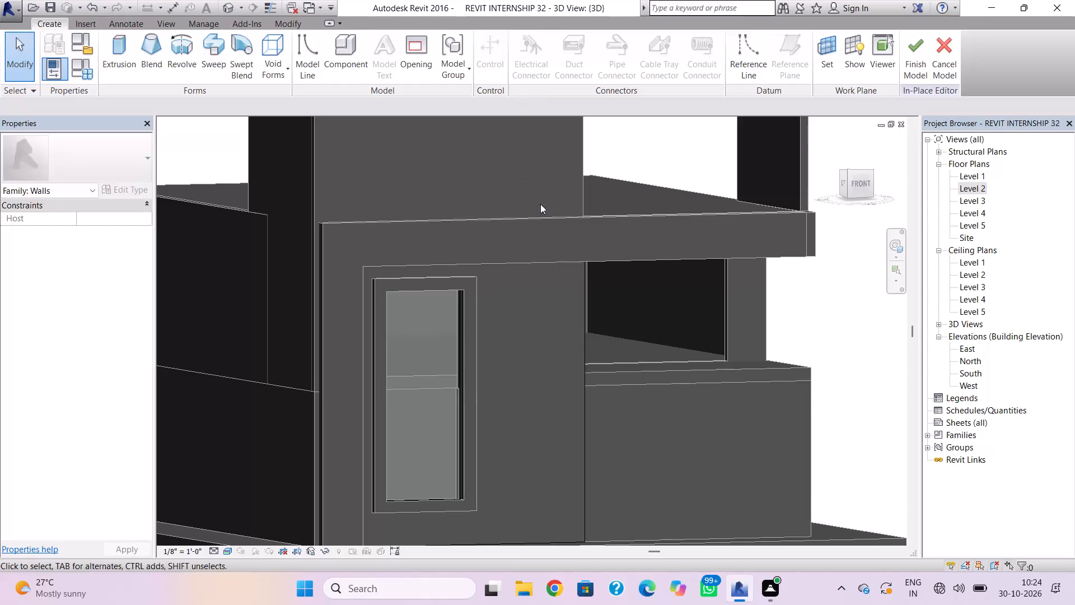
click(581, 338)
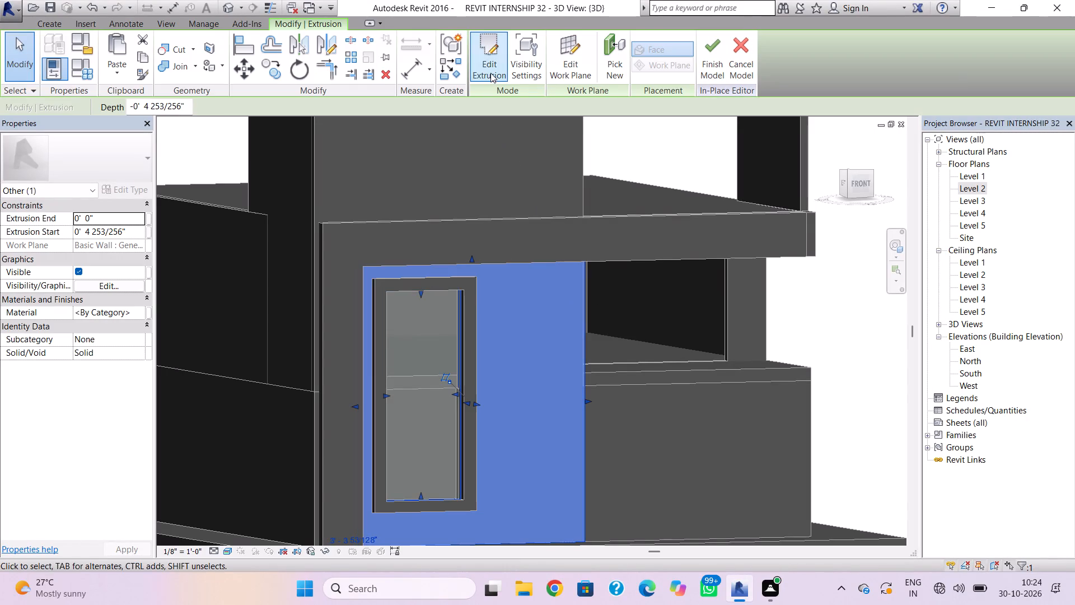
click(490, 73)
click(860, 185)
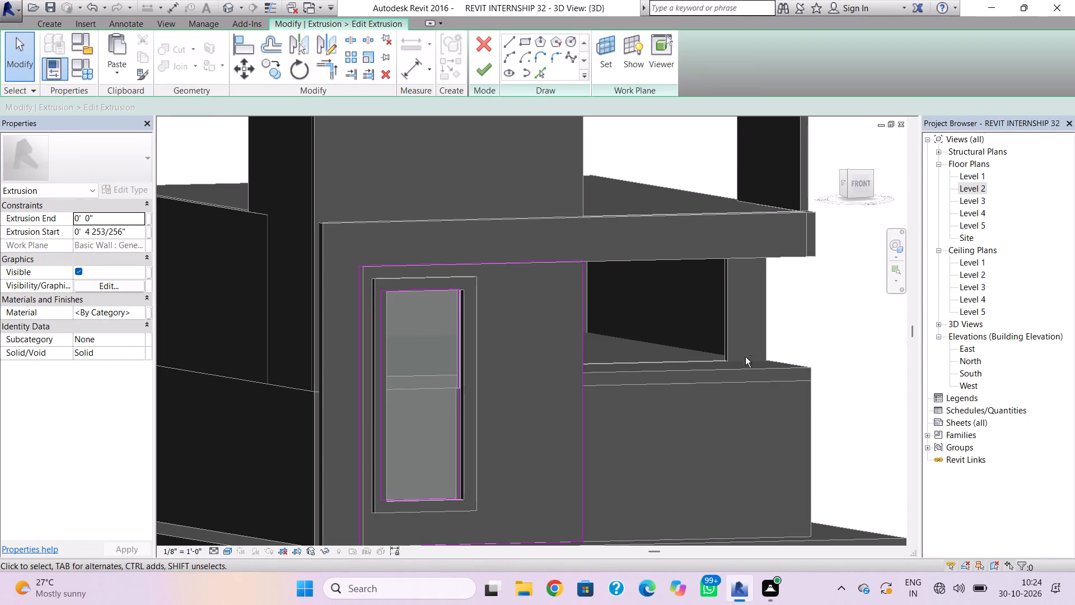
shift+right_drag(745, 357, 695, 348)
middle_drag(717, 331, 745, 301)
shift+right_drag(766, 329, 771, 324)
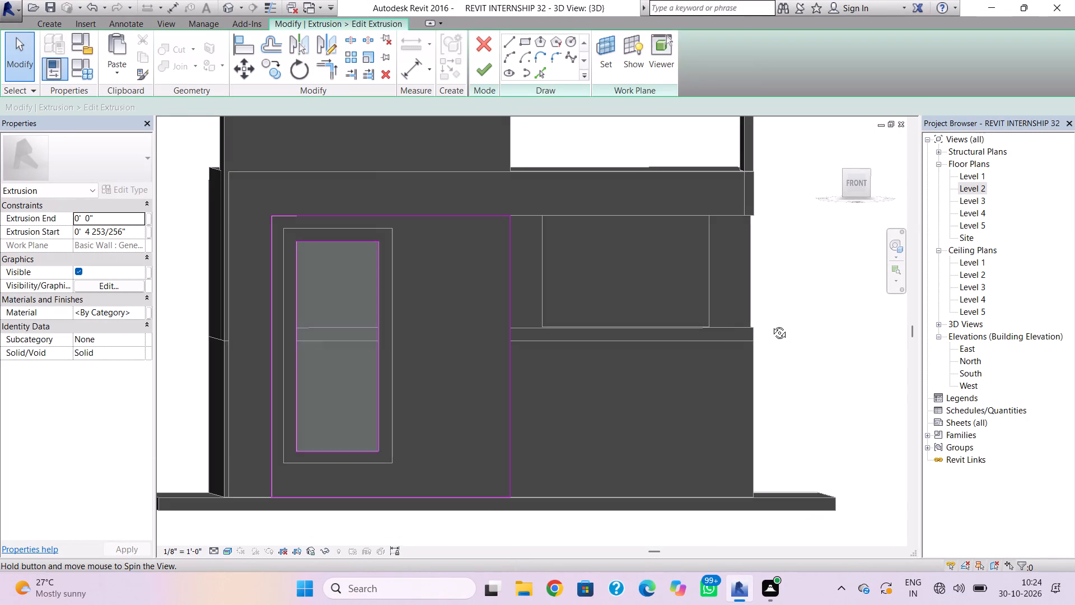
shift+right_drag(771, 324, 767, 324)
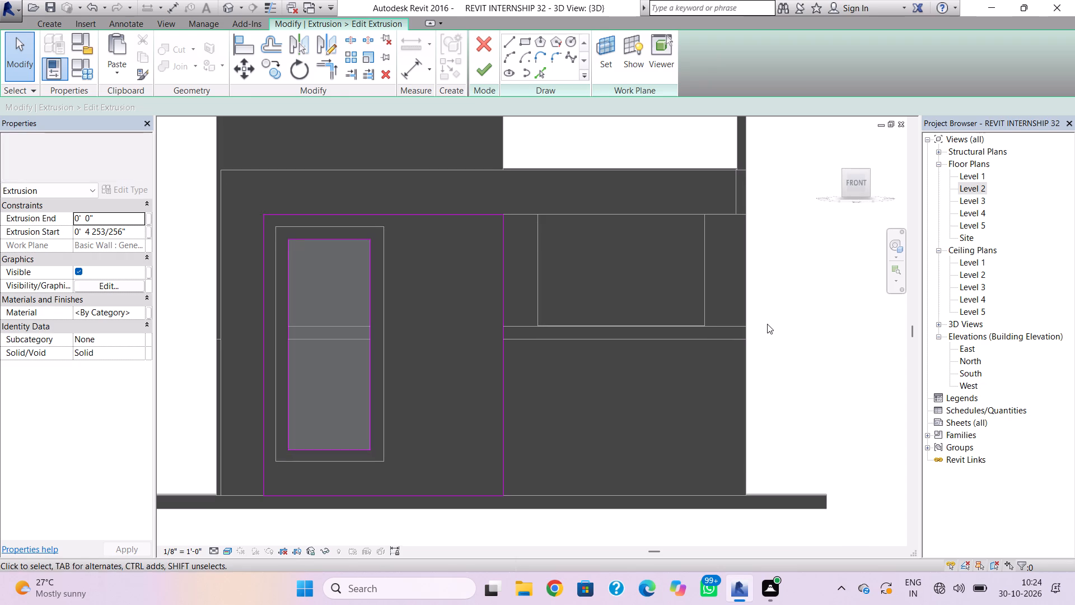
scroll(765, 325, down, 1)
middle_drag(765, 325, 815, 294)
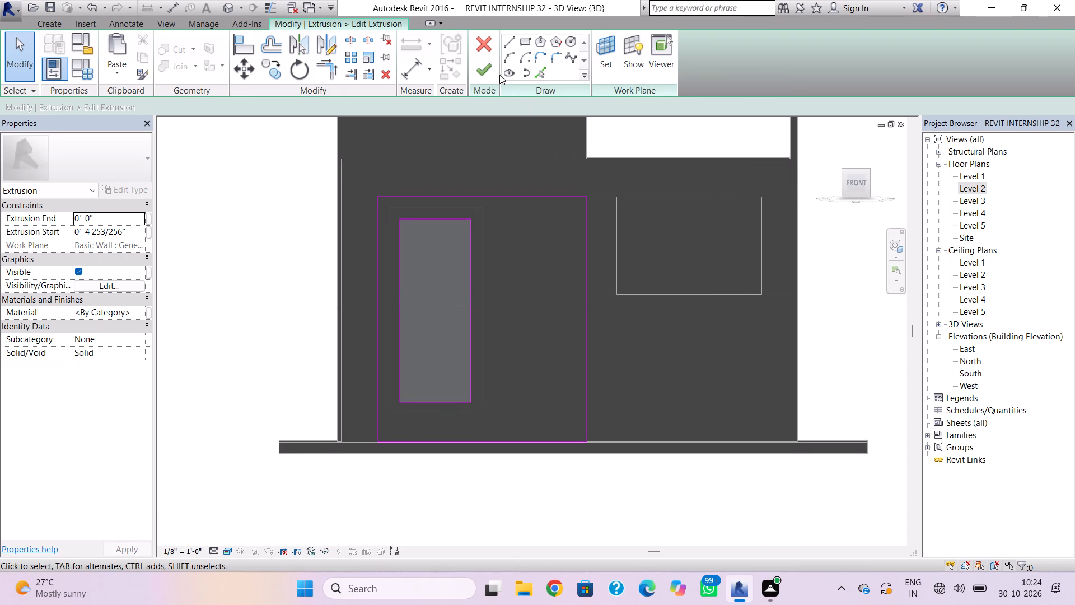
Draw two connected slanted lines between the top and bottom of the wall's straight edge, about 8' and 15' 9" long, meeting inside the wall.
click(513, 36)
click(584, 200)
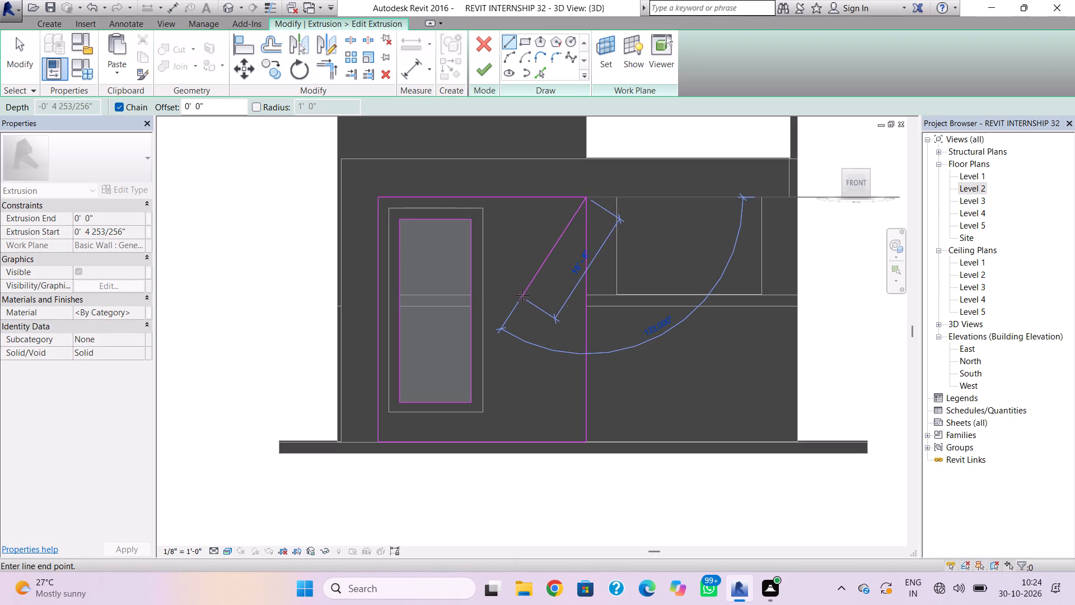
click(532, 268)
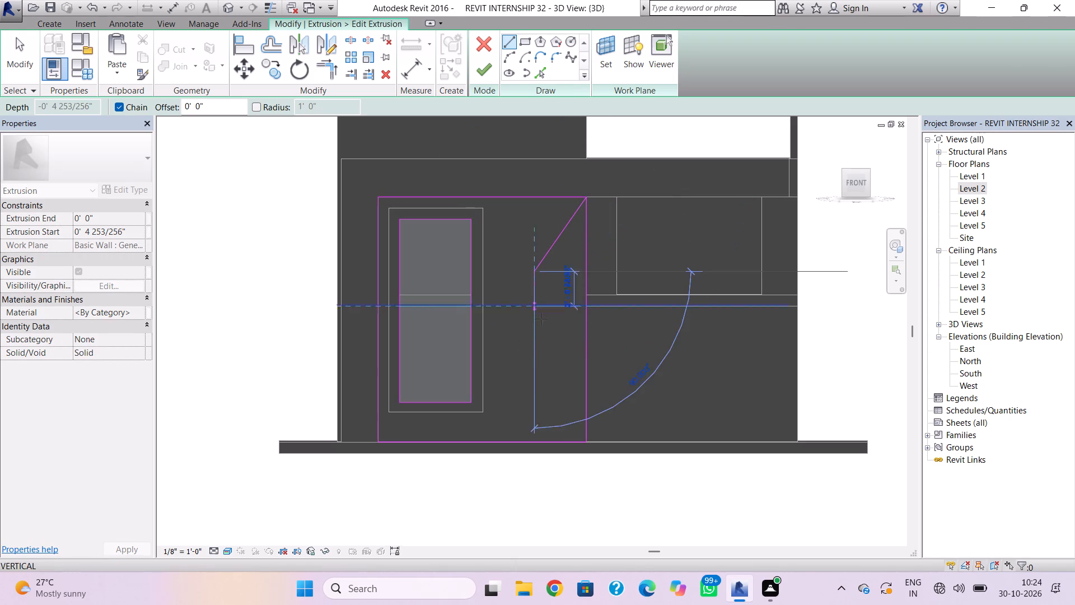
click(590, 445)
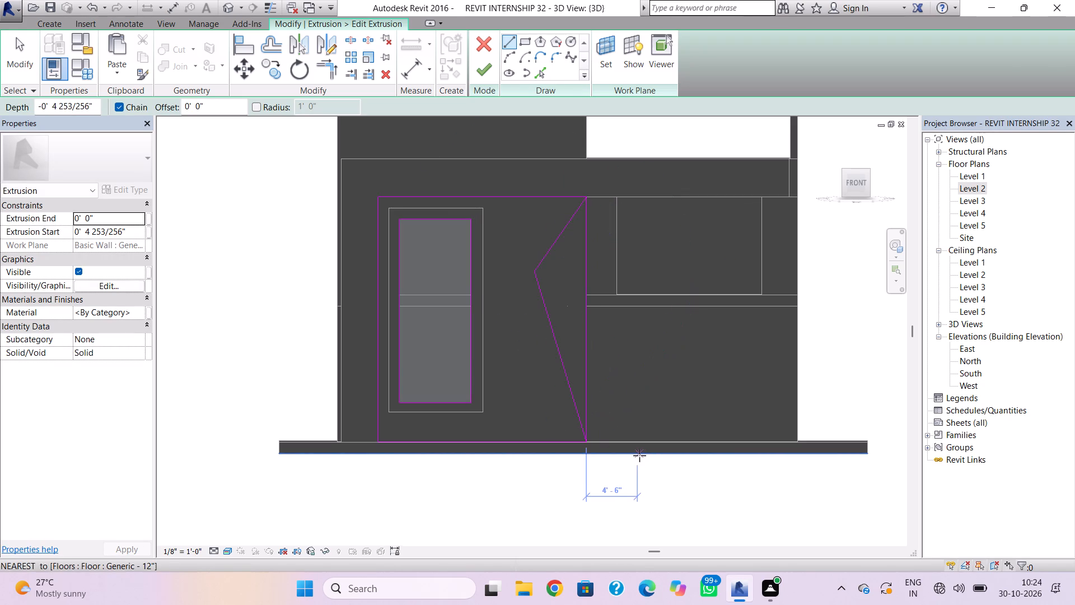
key(Escape)
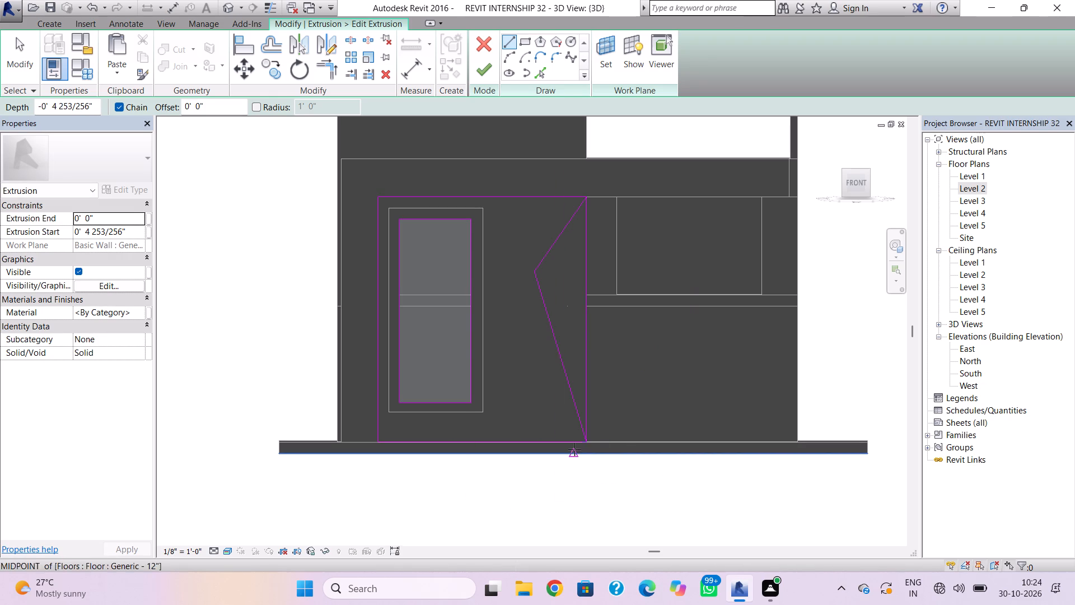
key(Escape)
key(Escape)
Lower the slanted lines' meeting point to the top line of the adjoining low wall, making the lower line about 13' 10" long.
click(539, 263)
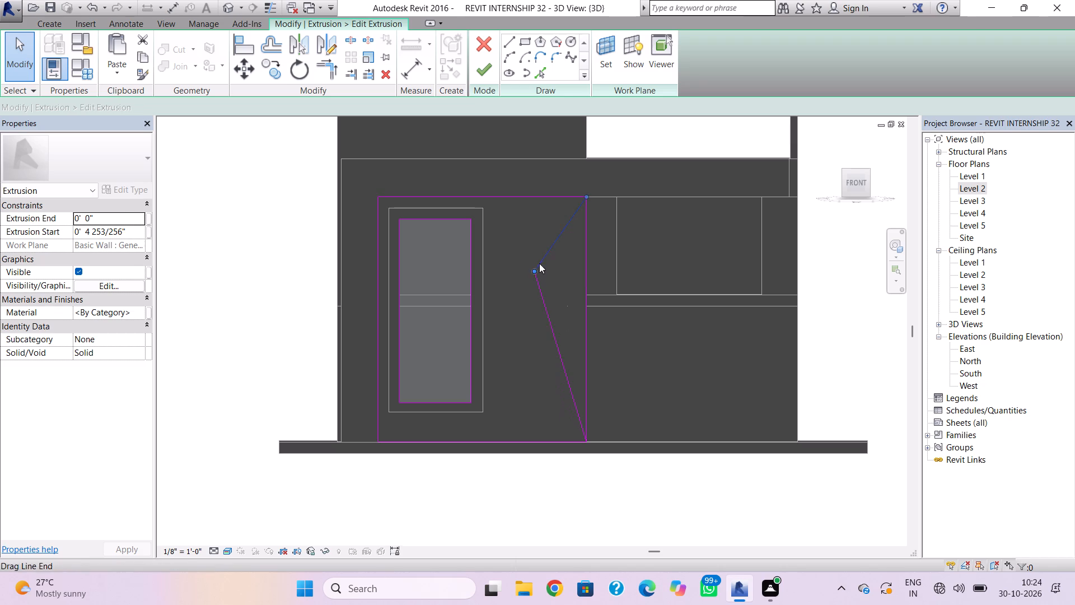
click(534, 291)
scroll(539, 292, up, 4)
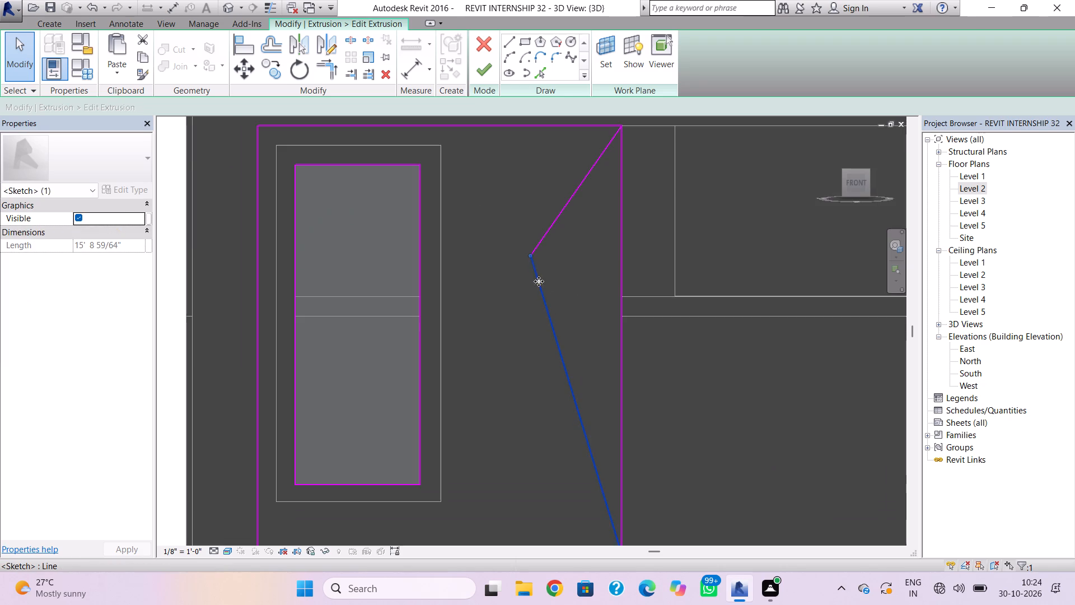
drag(527, 256, 537, 280)
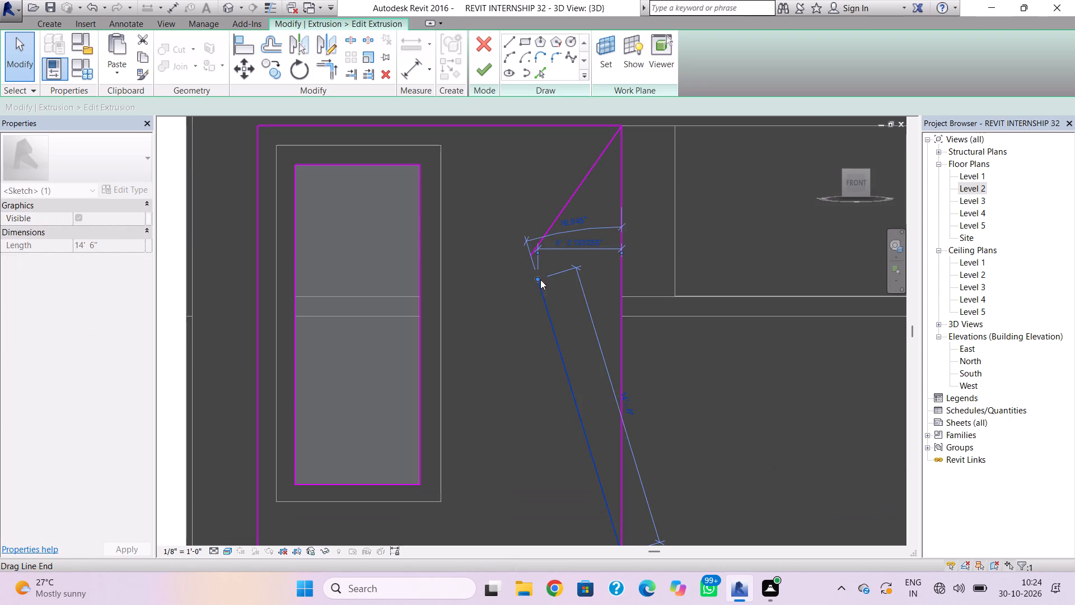
click(557, 269)
click(534, 252)
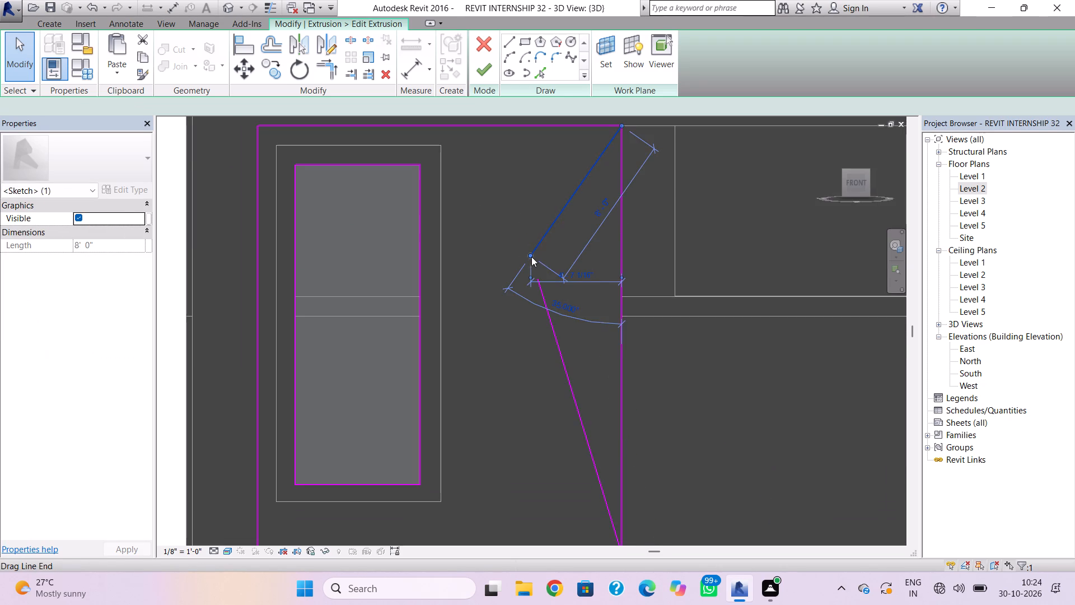
drag(531, 257, 541, 274)
drag(586, 279, 591, 286)
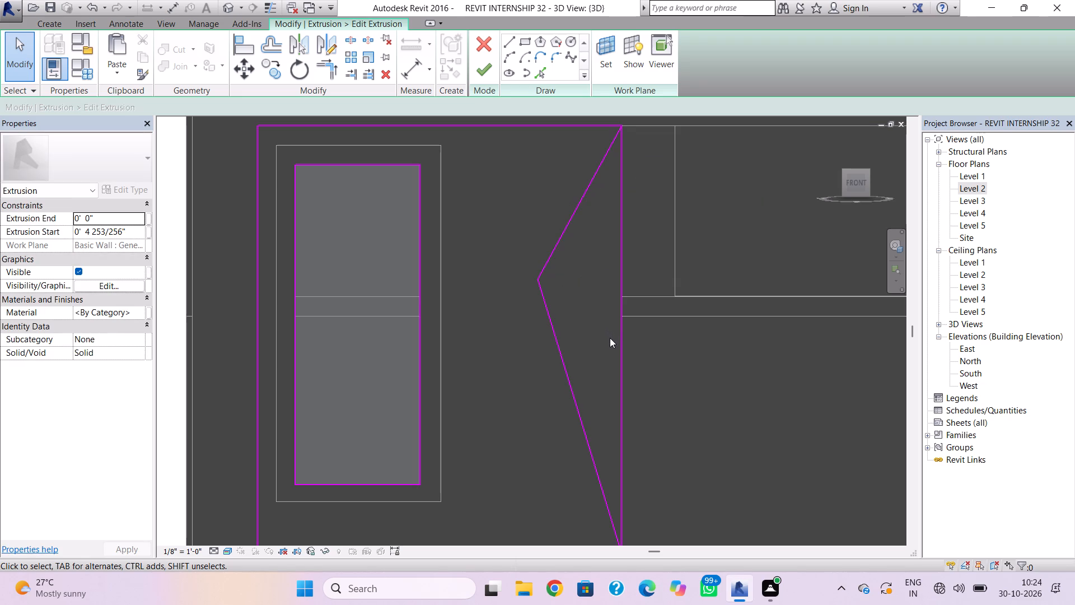
scroll(610, 339, down, 2)
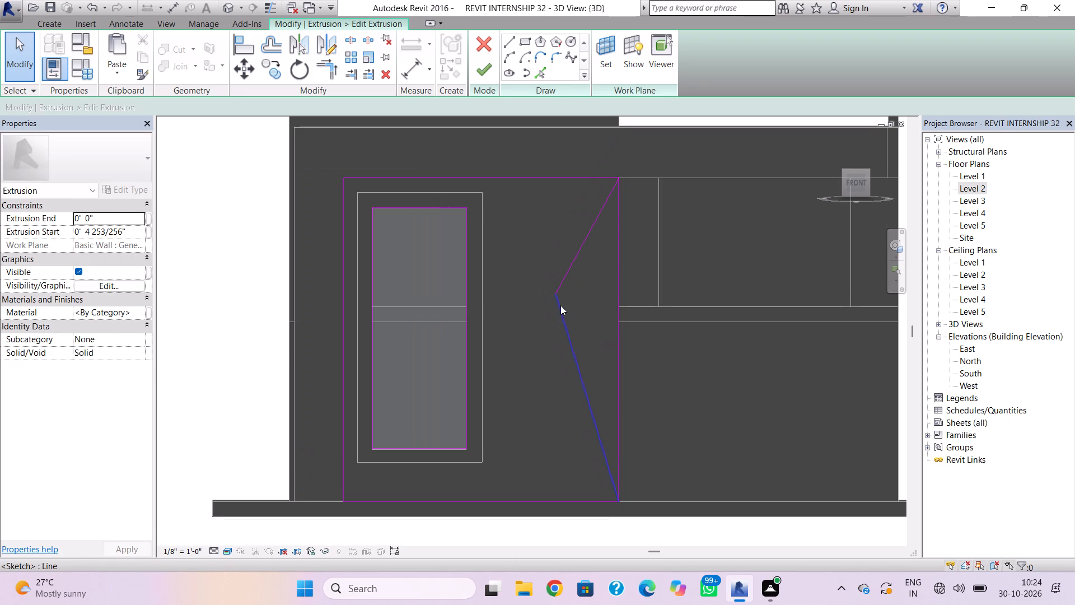
click(560, 305)
drag(555, 297, 549, 308)
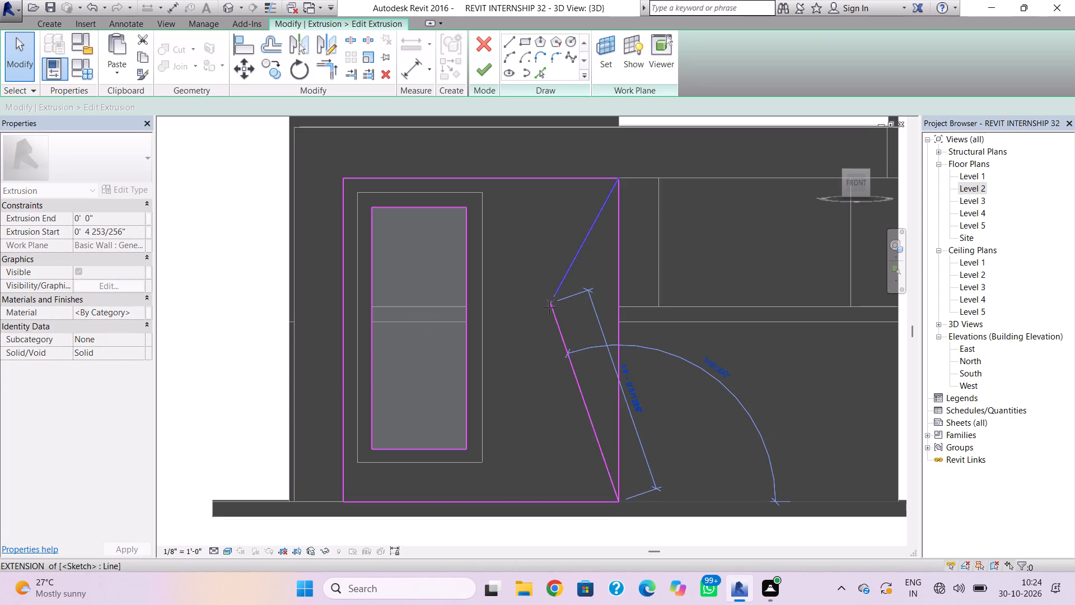
drag(549, 308, 549, 308)
key(Escape)
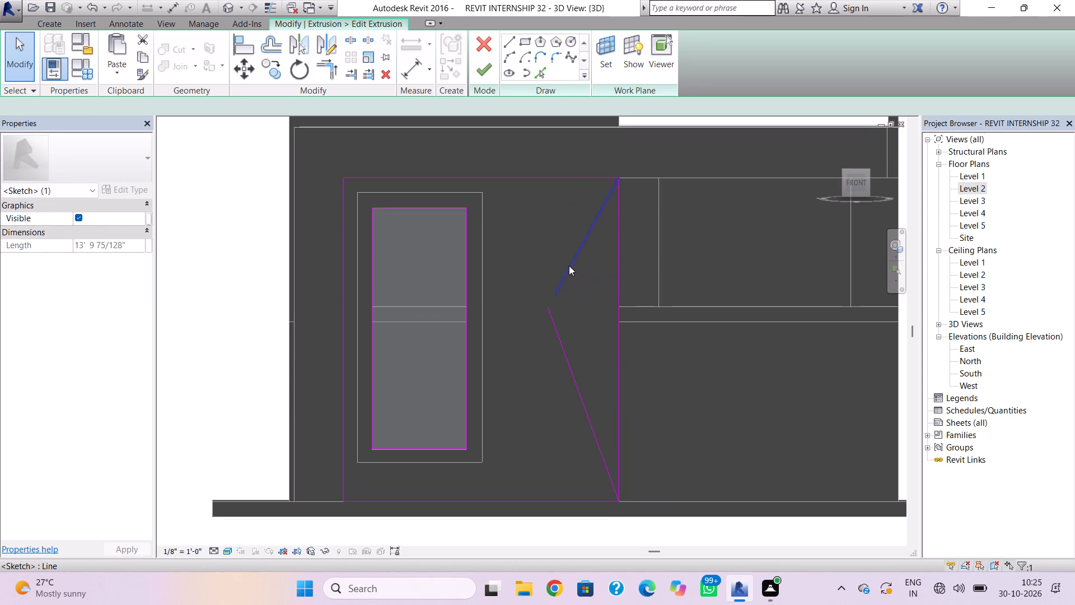
click(569, 265)
drag(555, 291, 549, 304)
click(540, 285)
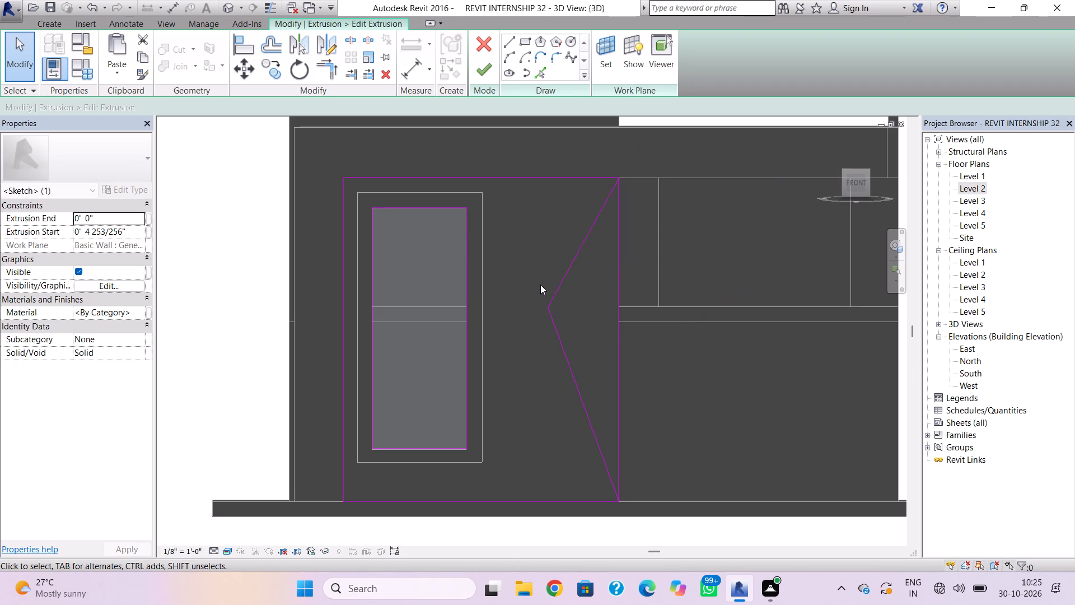
Delete the straight vertical edge beside the two slanted lines and finish the wall's extrusion sketch.
click(622, 309)
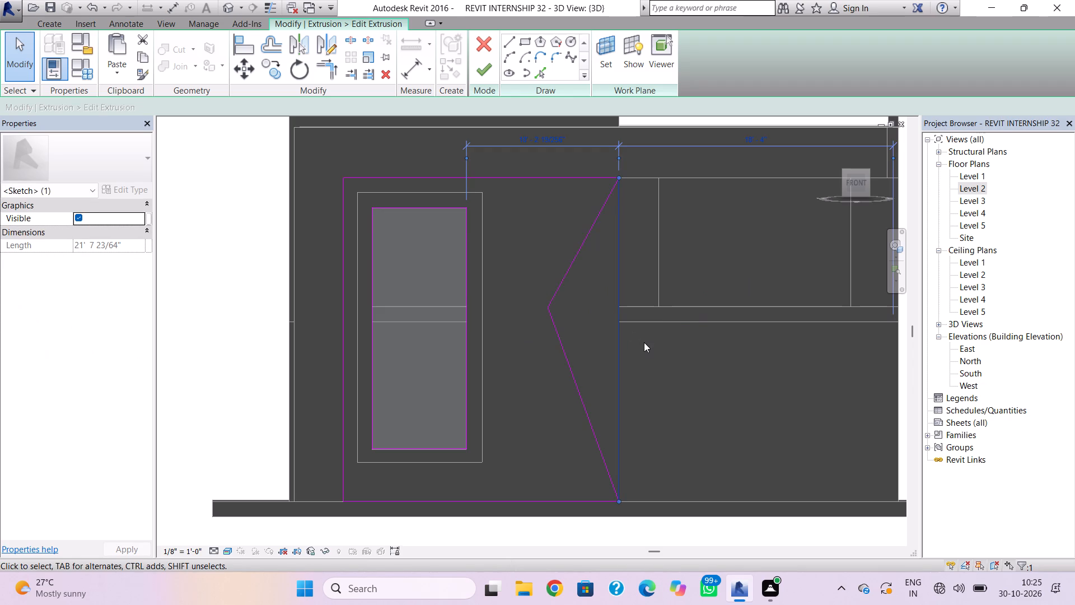
key(Delete)
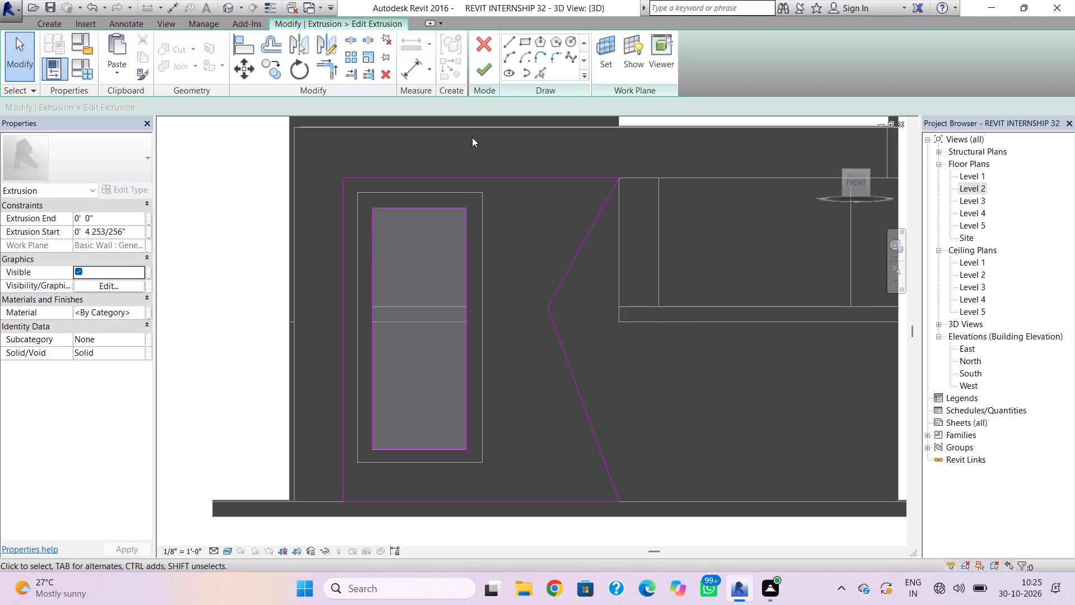
click(476, 71)
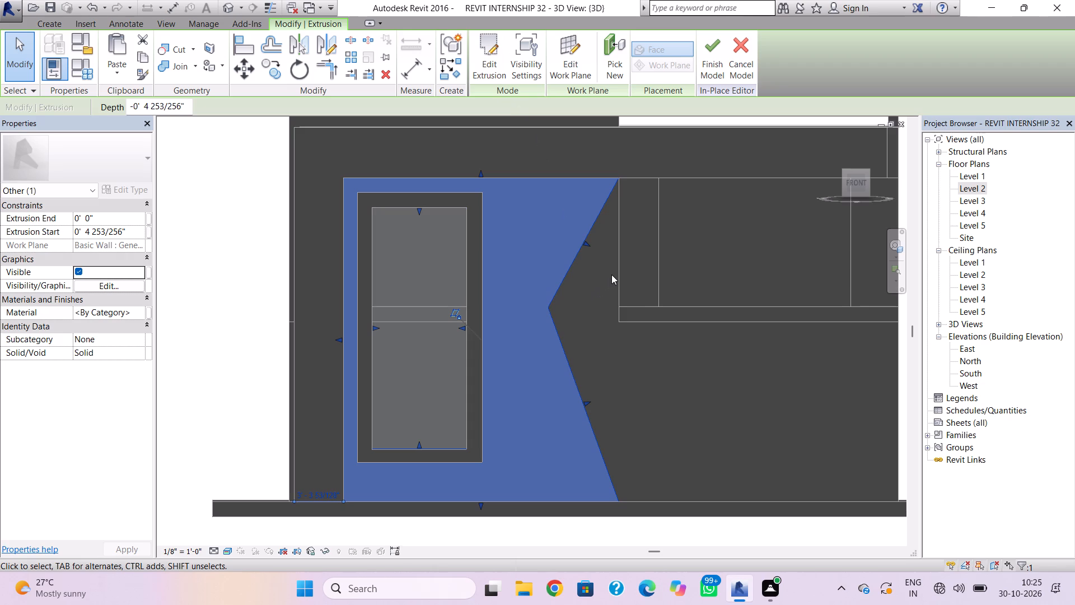
Undo the slanted-line edits to the front wall's extrusion sketch, back to its original outline with the straight vertical edge.
key(ctrl+z)
key(ctrl+z)
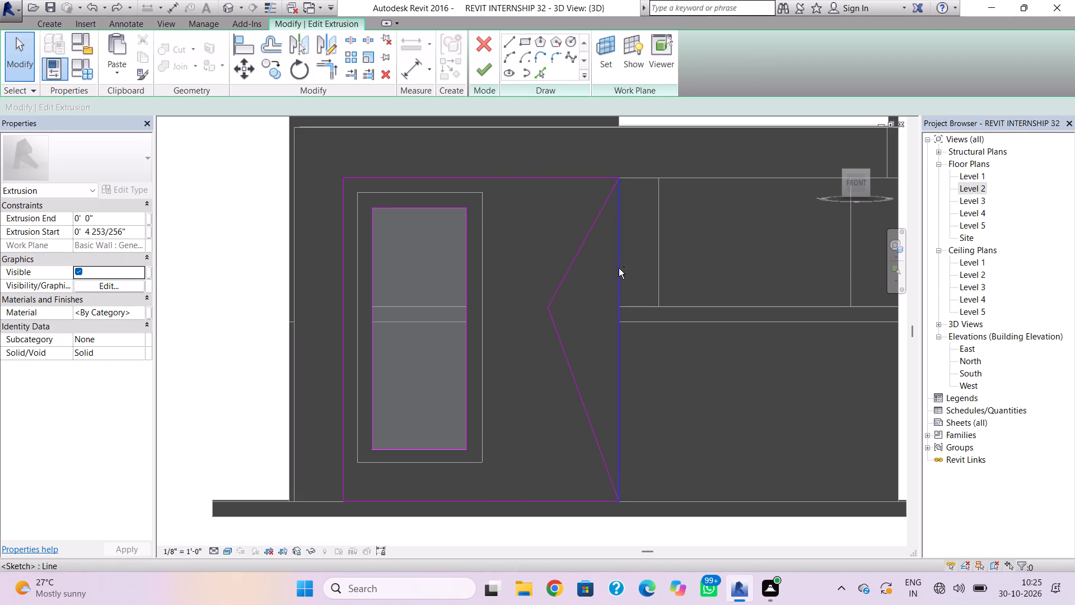
key(ctrl+z)
key(ctrl+z)
key(ctrl+z)
key(ctrl+z)
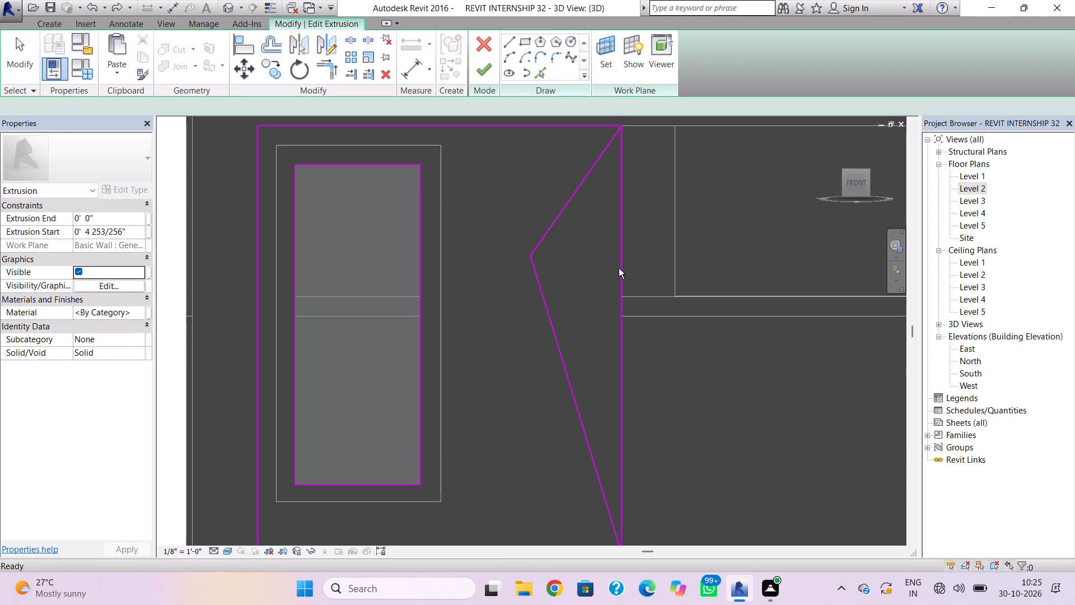
key(ctrl+z)
key(ctrl+z)
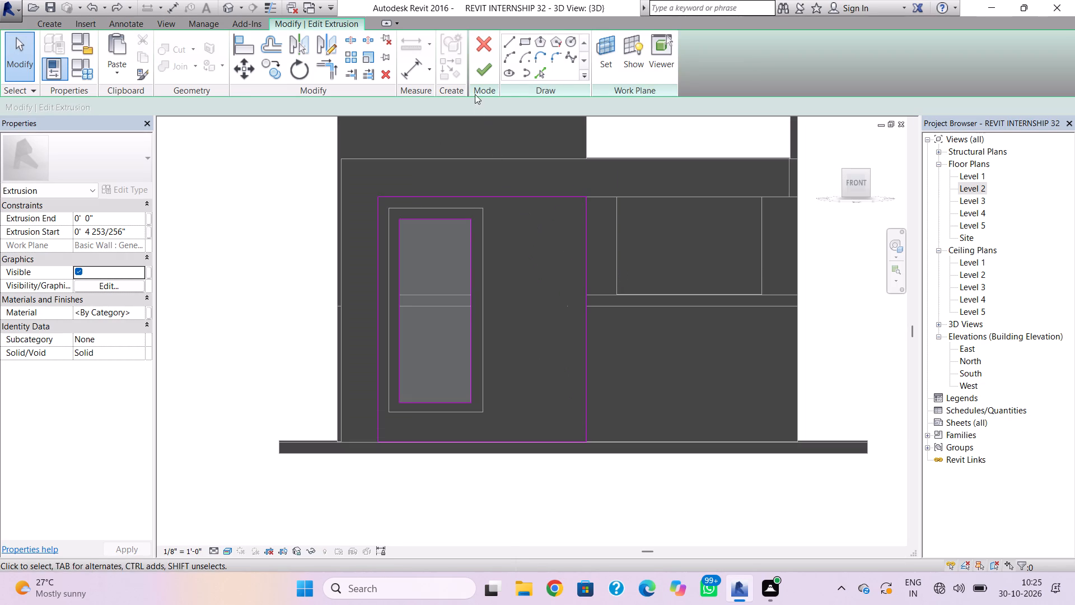
Finish the front wall's extrusion sketch and finish the in-place model.
click(482, 70)
key(Escape)
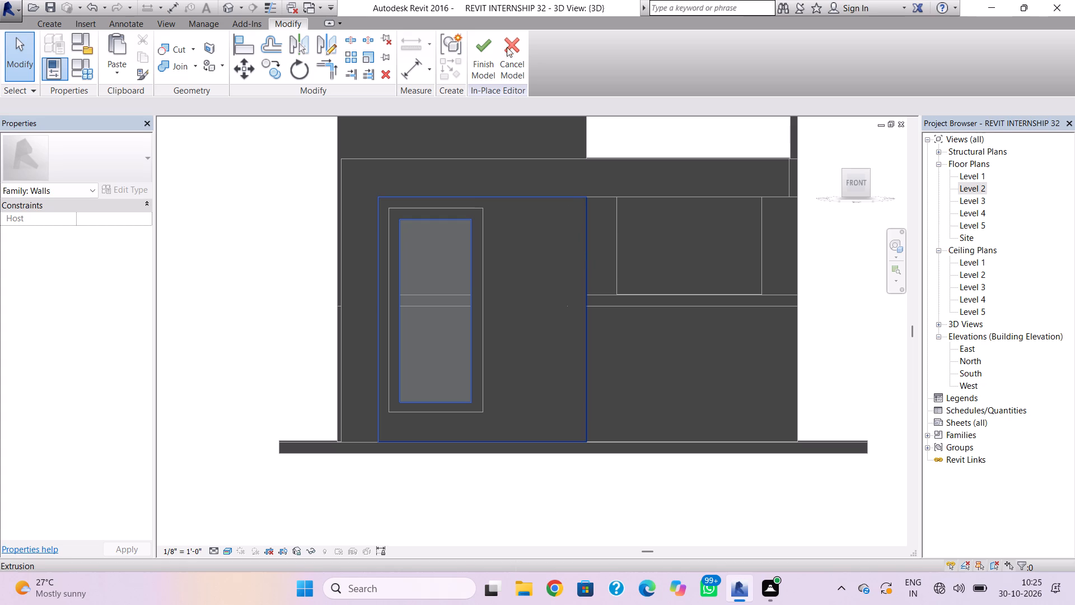
click(494, 34)
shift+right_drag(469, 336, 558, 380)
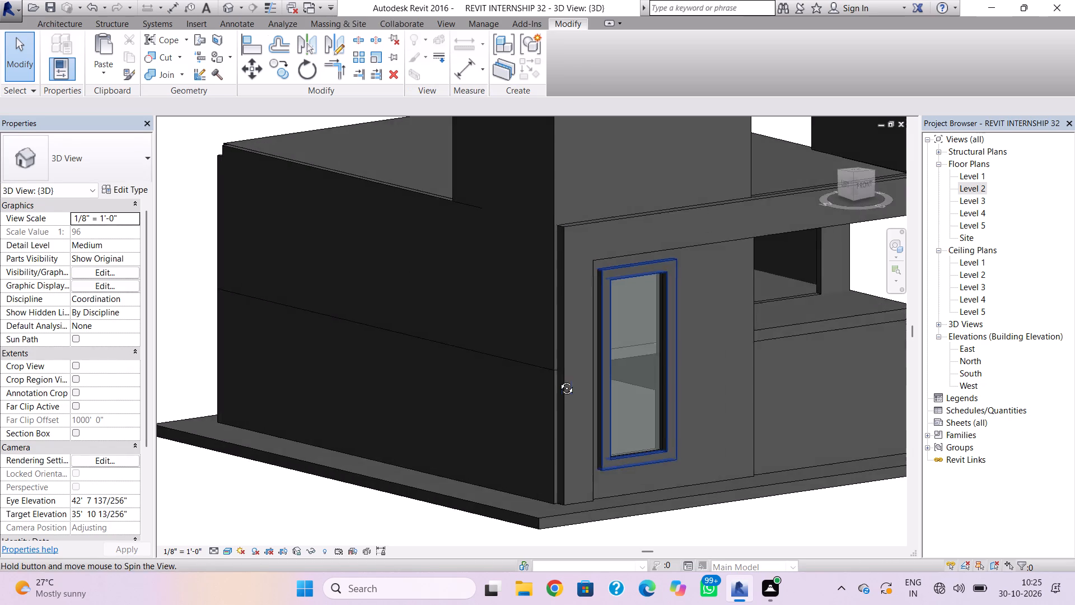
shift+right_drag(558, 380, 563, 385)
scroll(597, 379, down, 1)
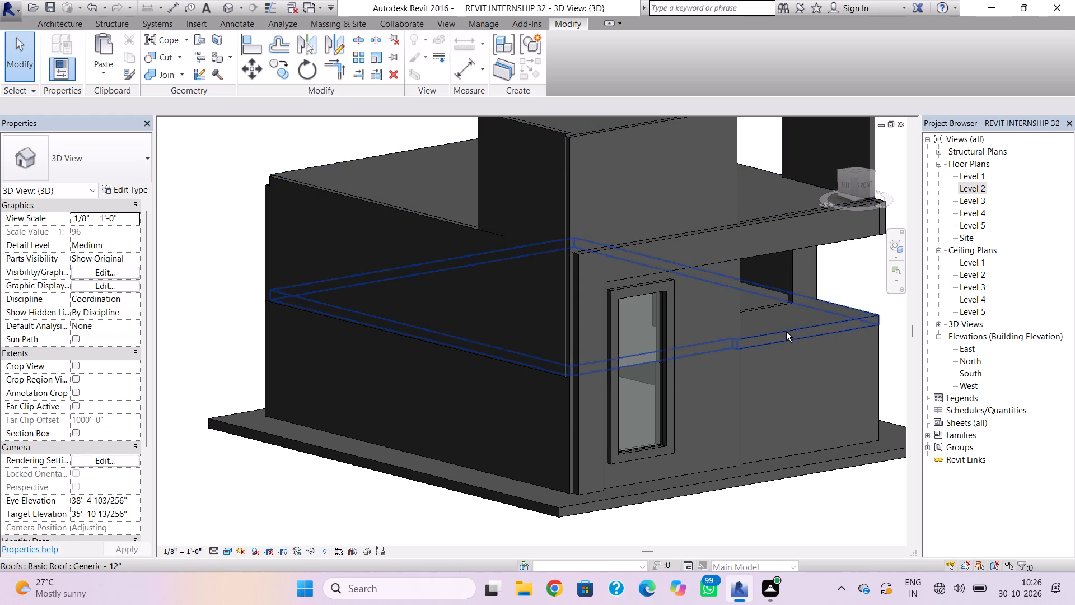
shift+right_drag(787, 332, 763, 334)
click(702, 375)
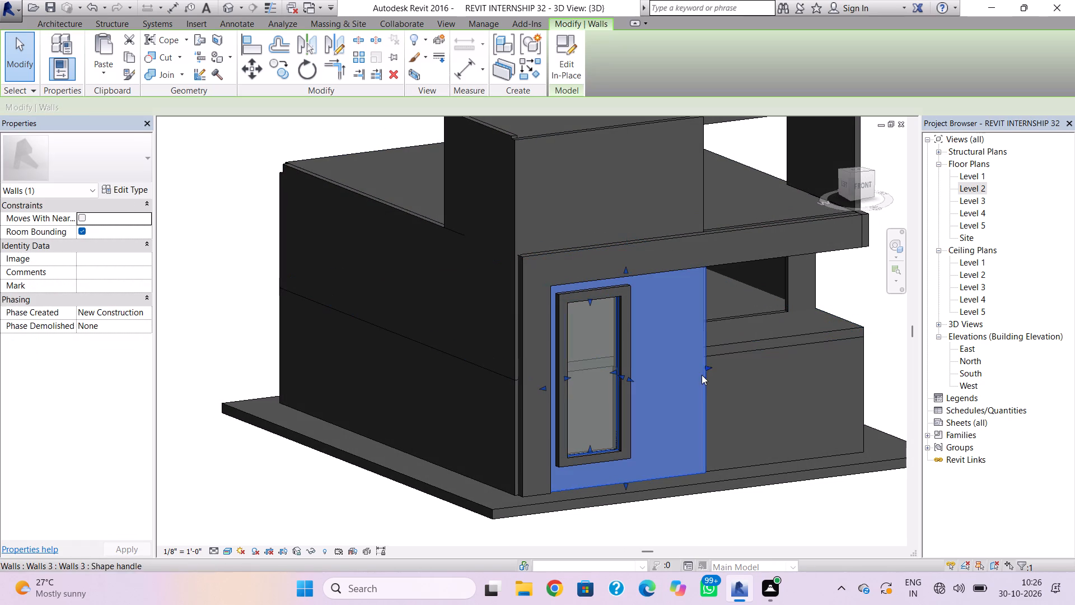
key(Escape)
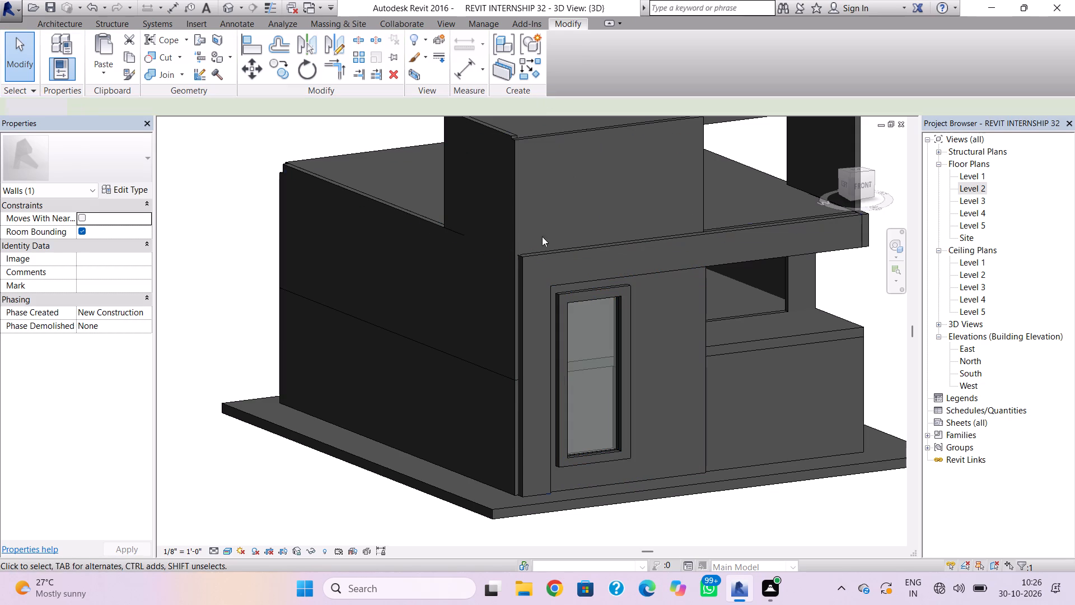
Start a new in-place model in the Walls category, keeping the default name.
click(71, 22)
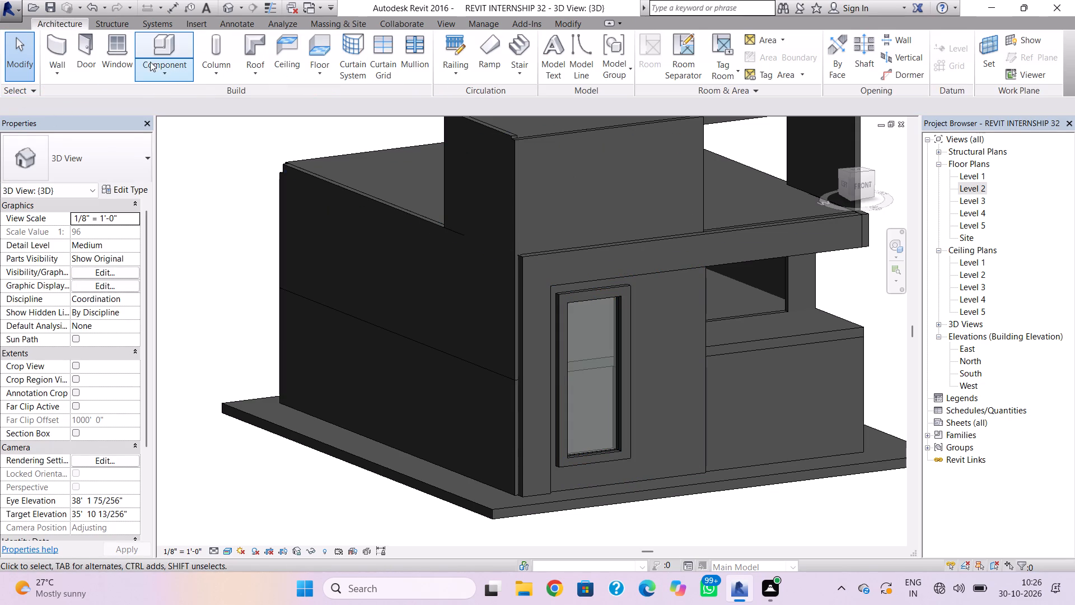
click(154, 64)
click(198, 128)
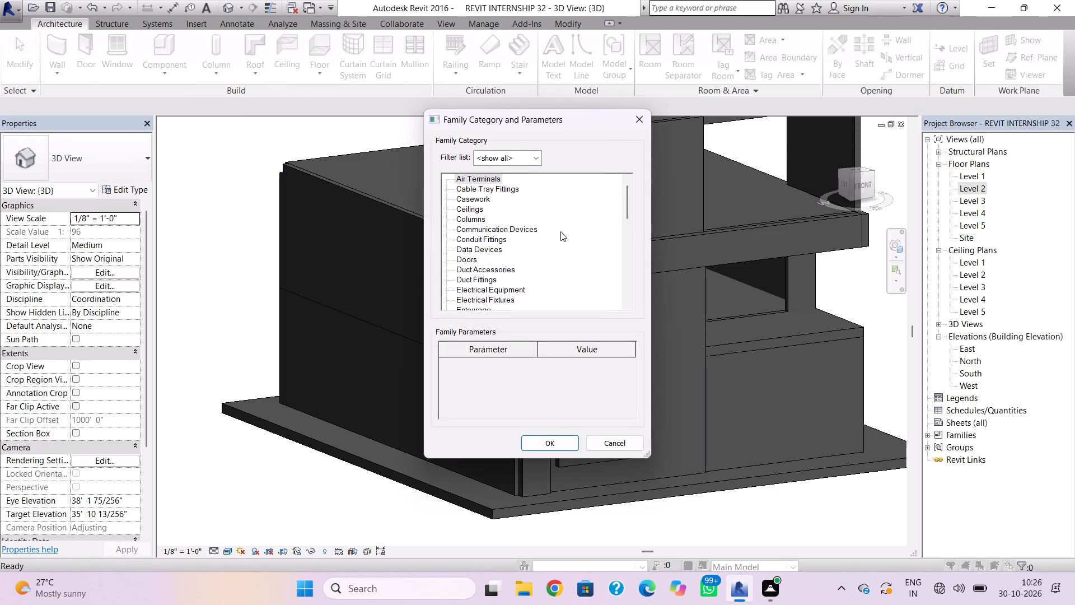
drag(631, 213, 632, 309)
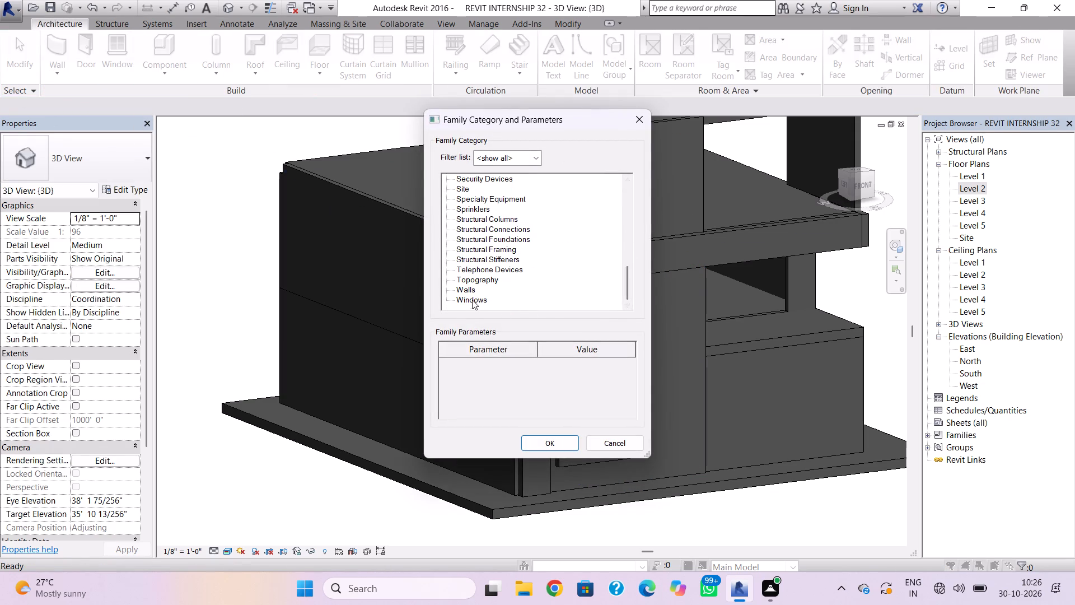
click(470, 292)
click(551, 441)
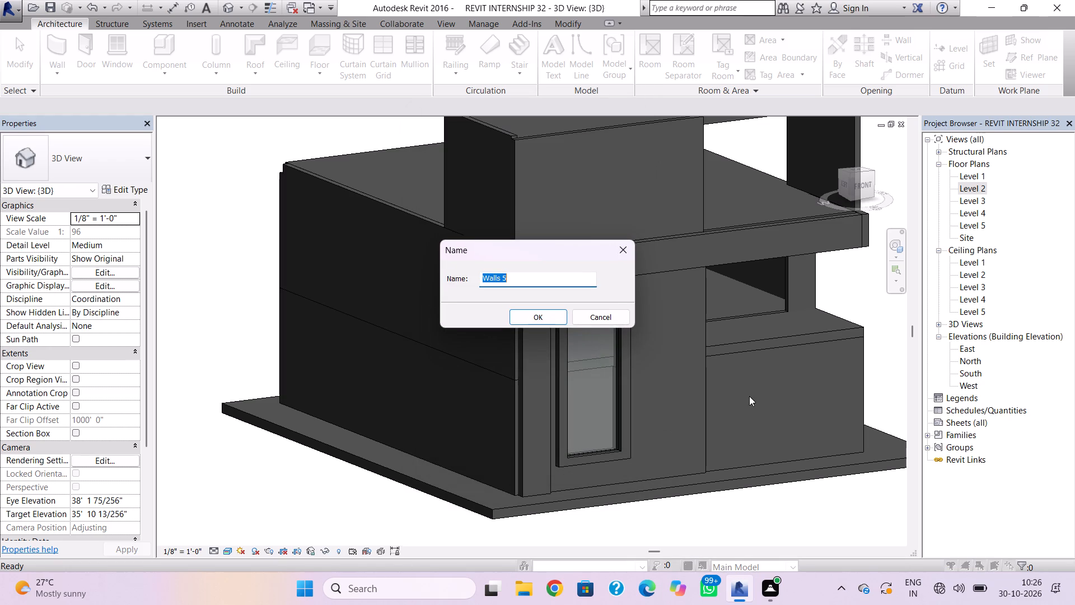
click(556, 317)
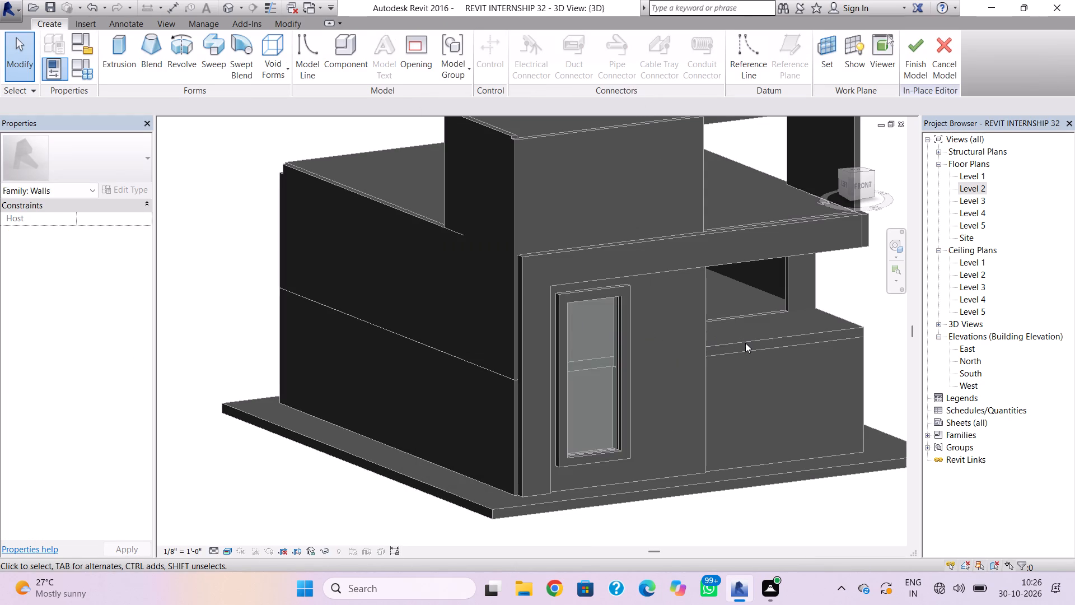
Start a solid extrusion in the new in-place wall, picking the face of the front wall around the tall window as work plane.
shift+right_drag(745, 343, 712, 325)
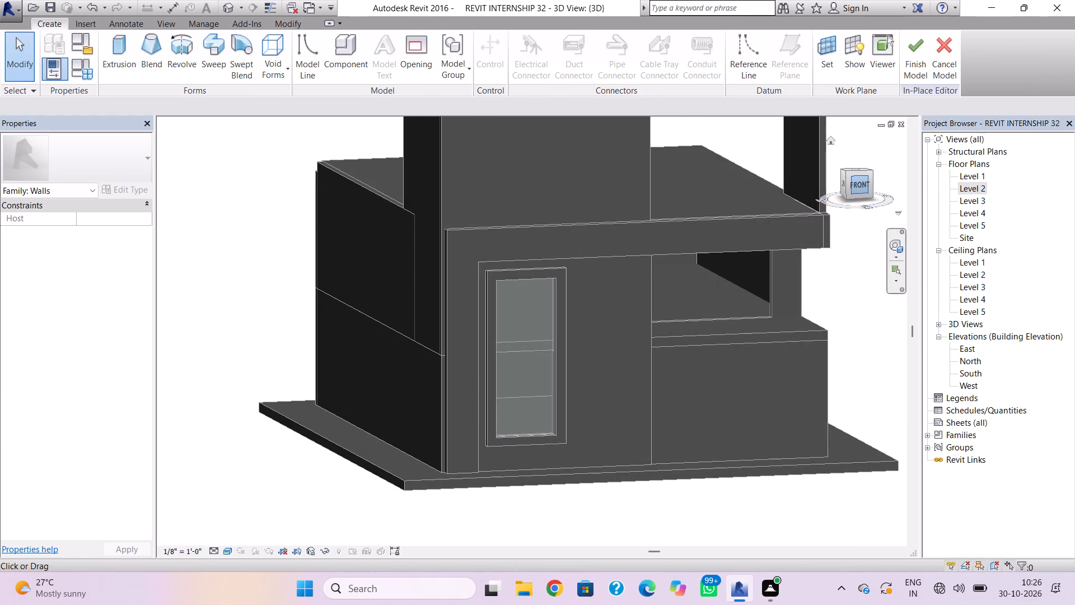
click(861, 183)
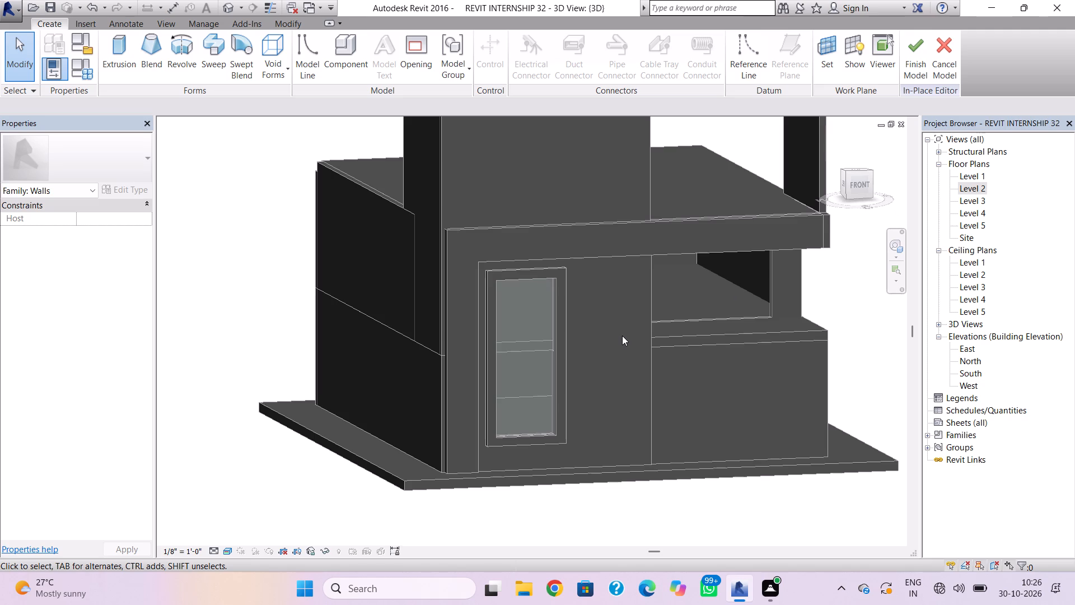
shift+right_drag(645, 327, 607, 296)
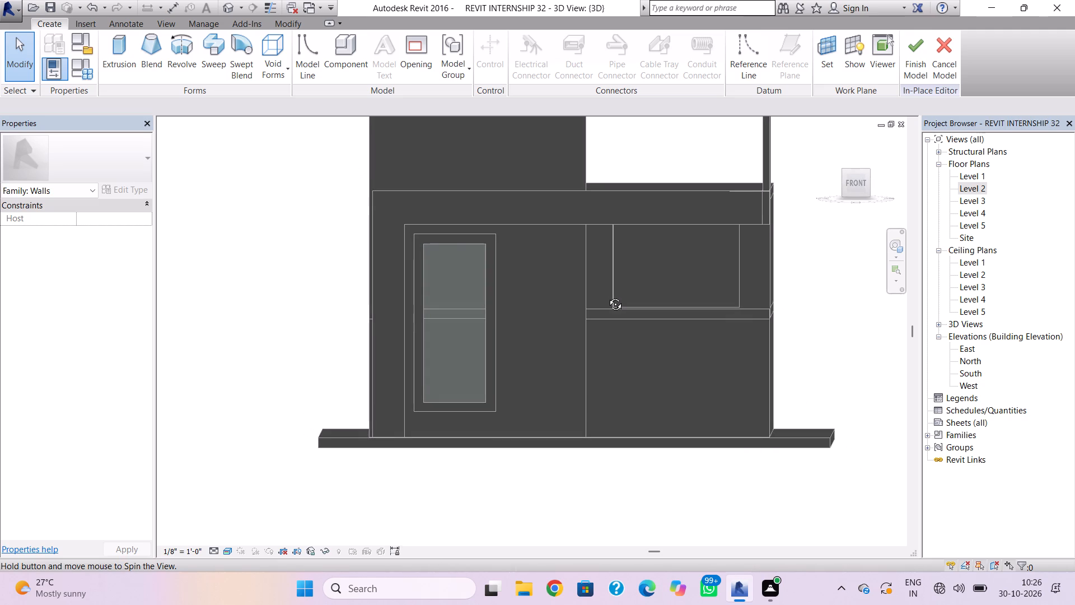
shift+right_drag(607, 296, 609, 291)
middle_drag(618, 296, 628, 316)
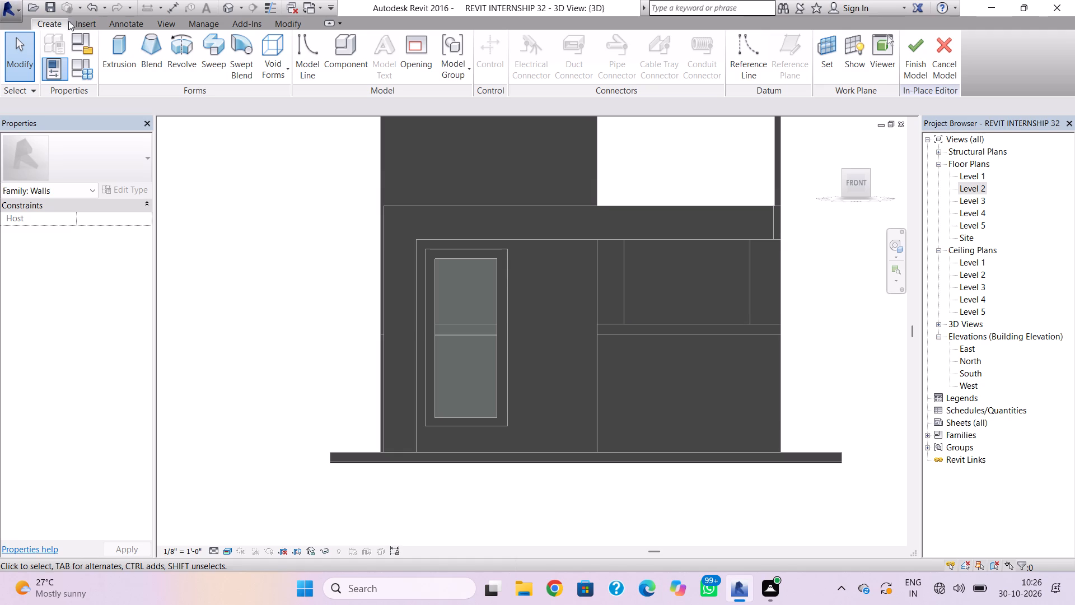
click(132, 55)
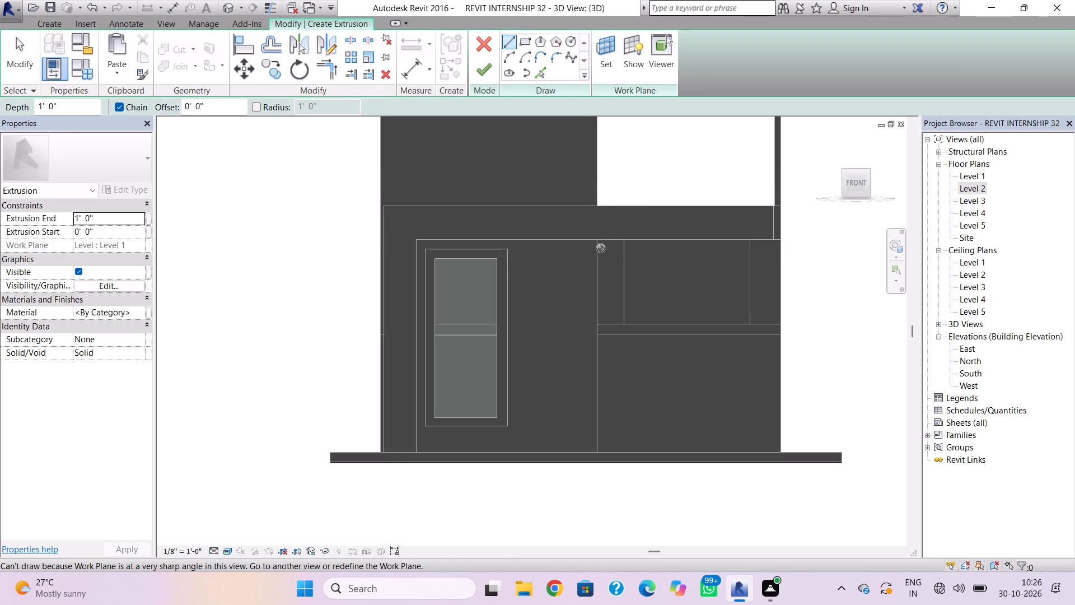
click(600, 45)
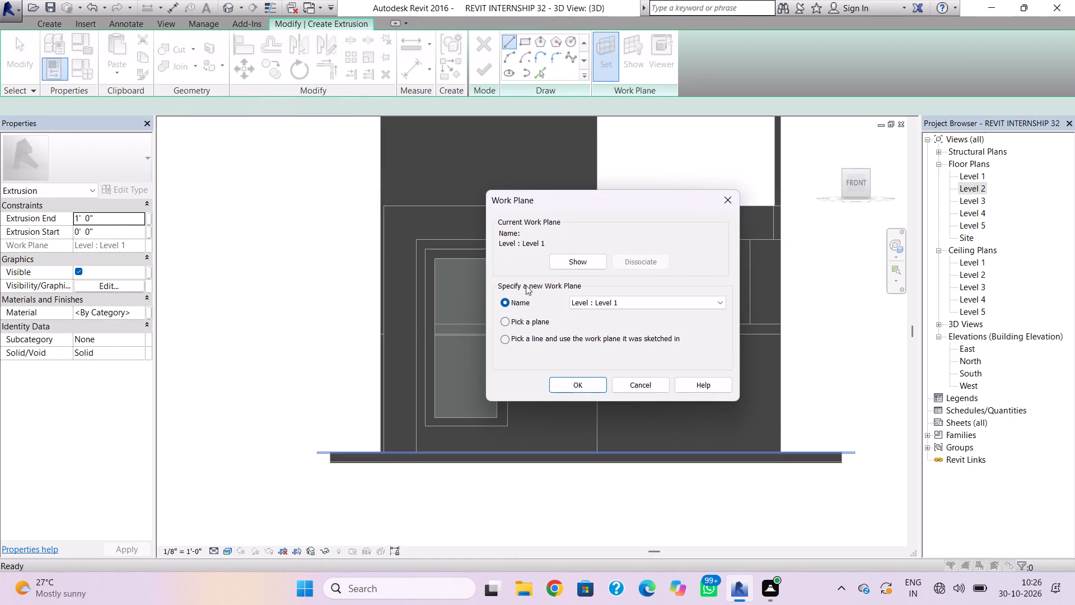
click(502, 319)
click(553, 389)
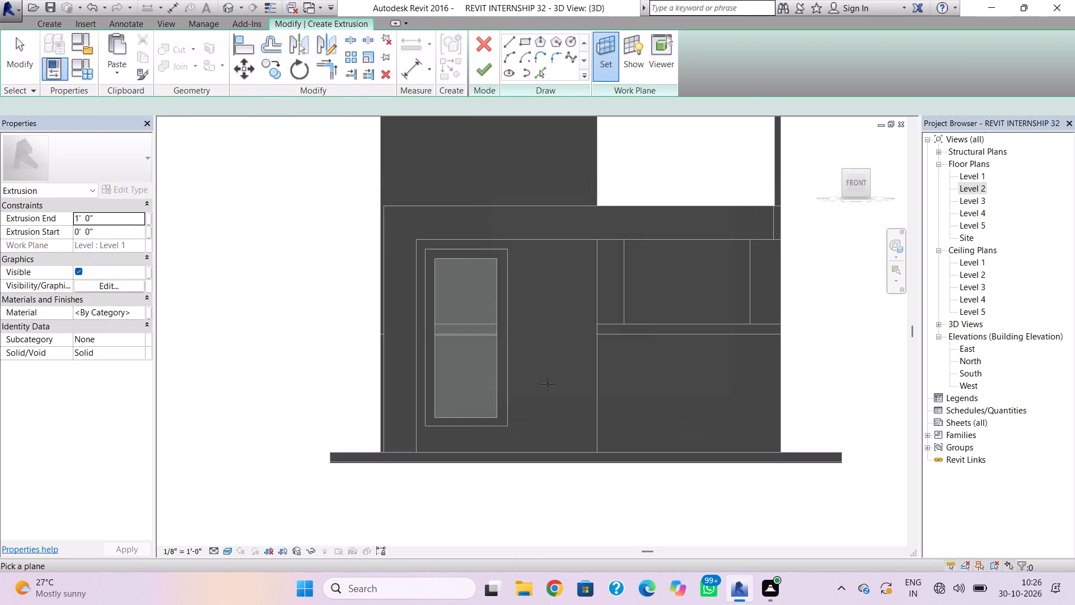
shift+right_drag(545, 381, 594, 419)
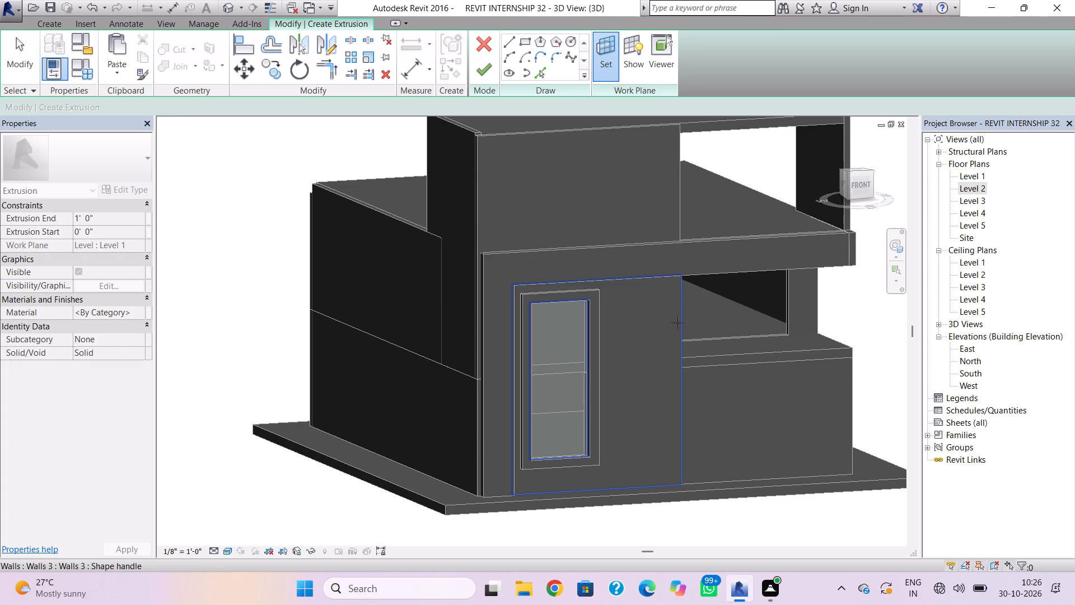
click(677, 323)
shift+right_drag(830, 326, 778, 290)
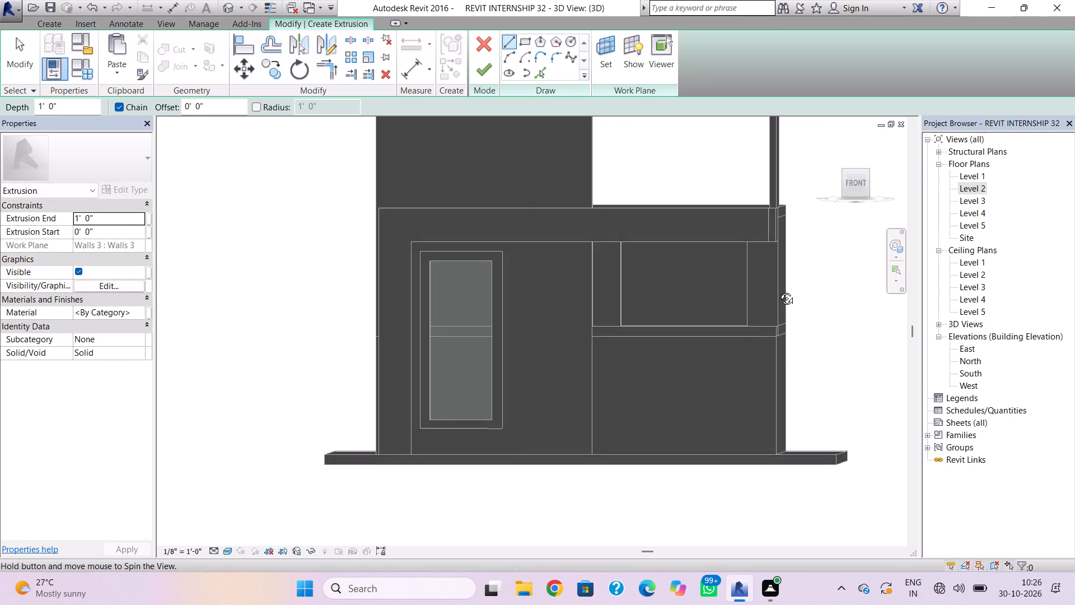
shift+right_drag(778, 290, 784, 288)
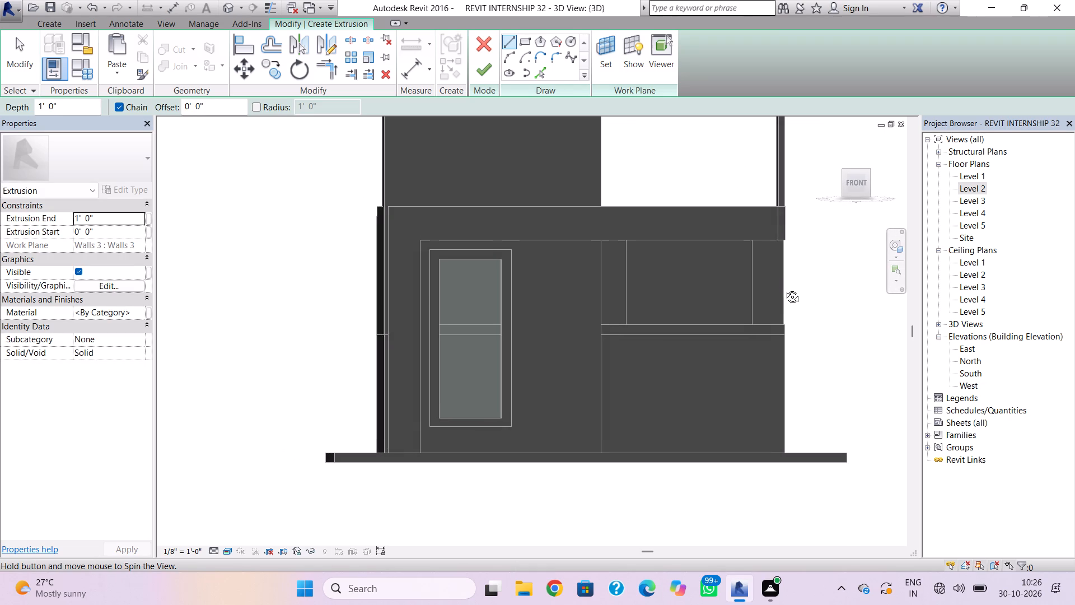
shift+right_drag(784, 288, 782, 288)
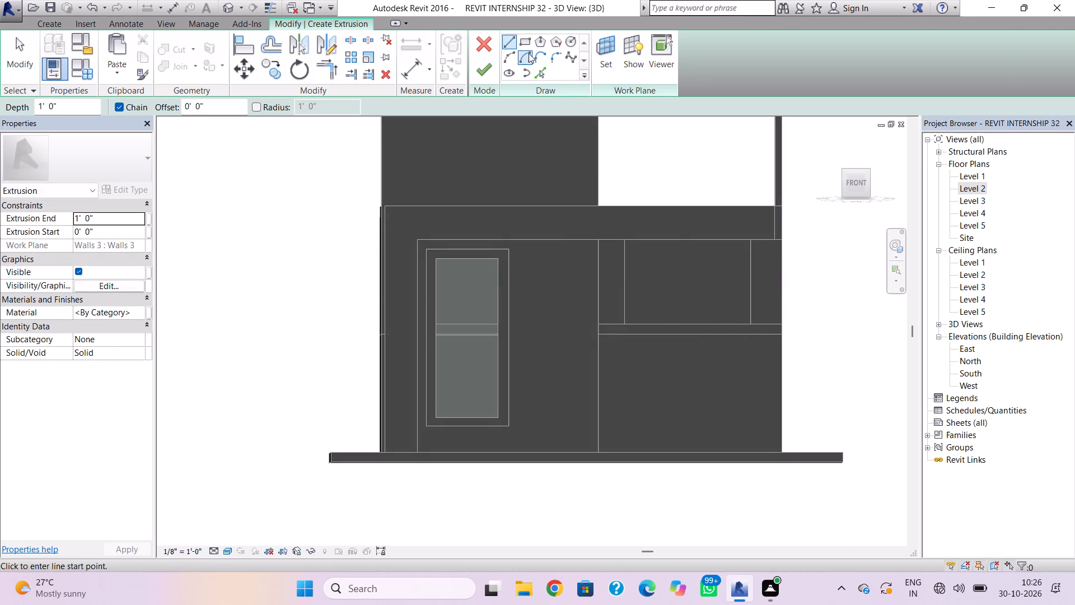
Sketch a triangle on the wall's straight vertical edge, its apex inside the wall at the low wall's top line, upper side about 10' 1".
click(594, 239)
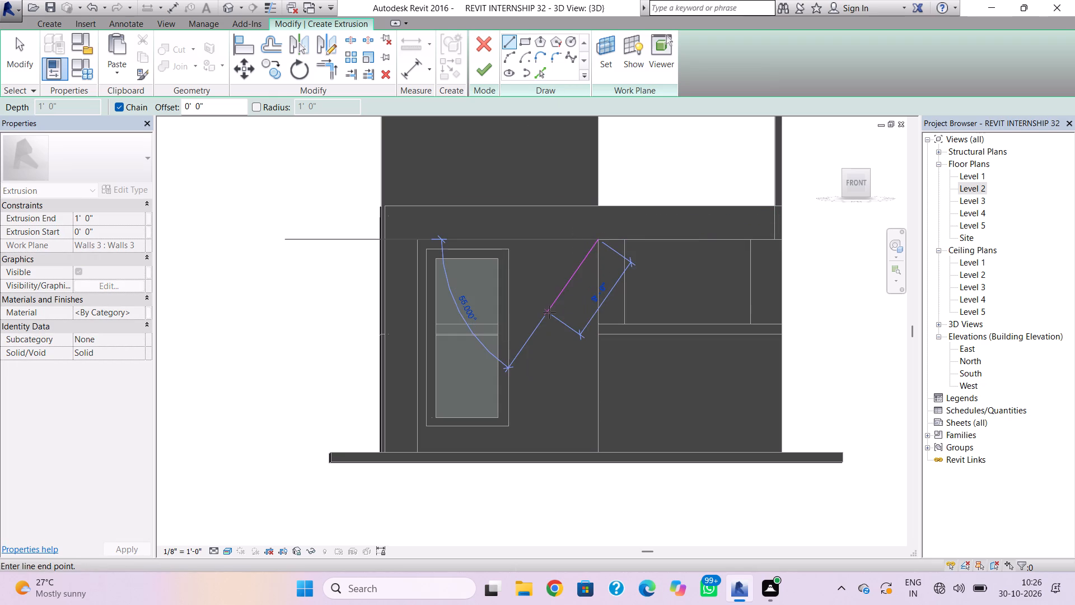
click(602, 452)
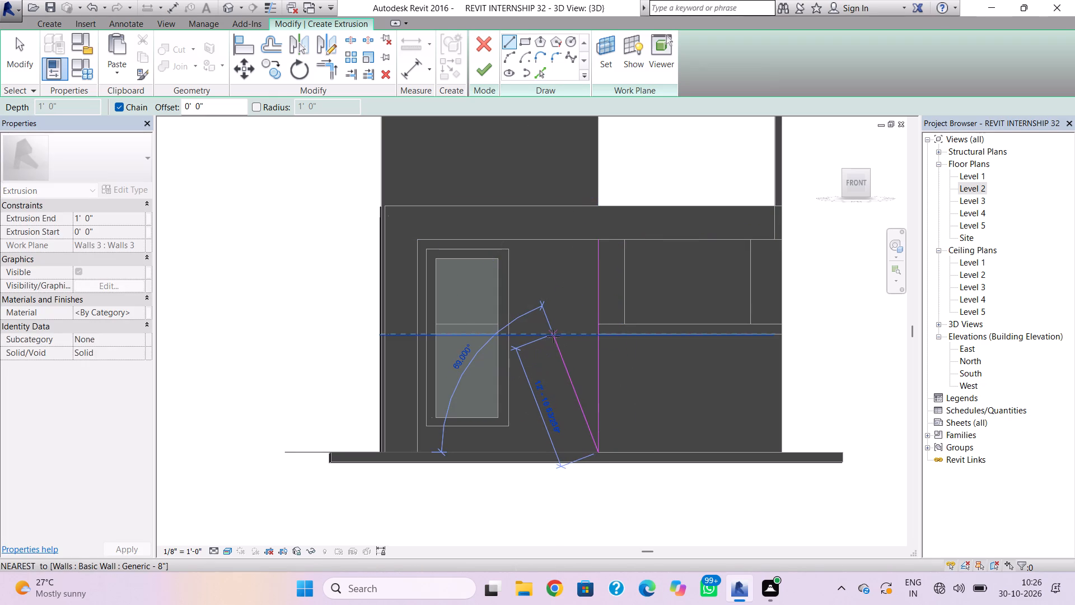
click(547, 322)
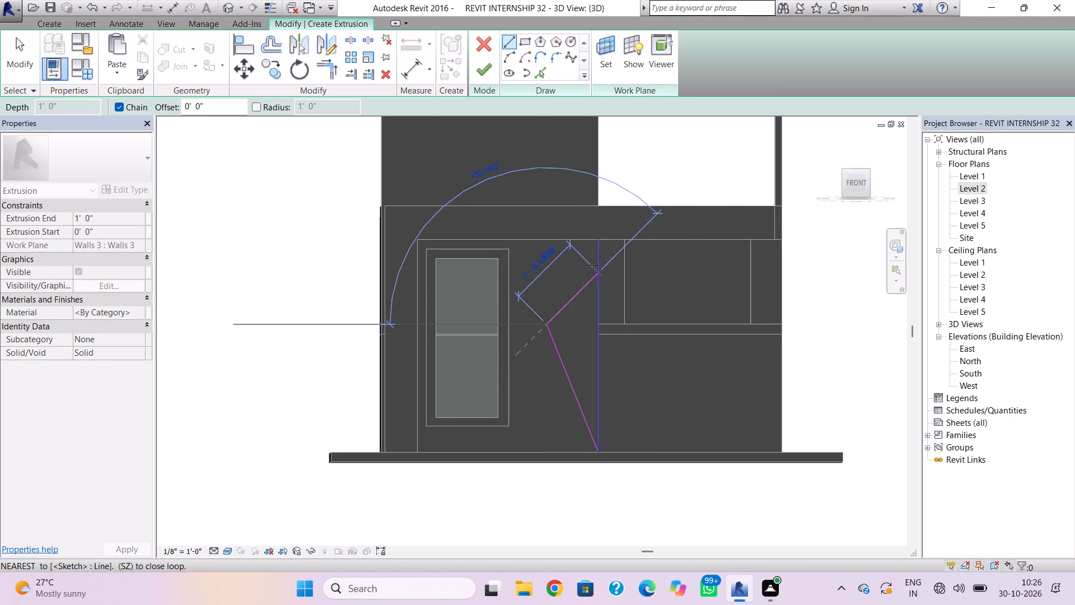
click(596, 245)
key(Escape)
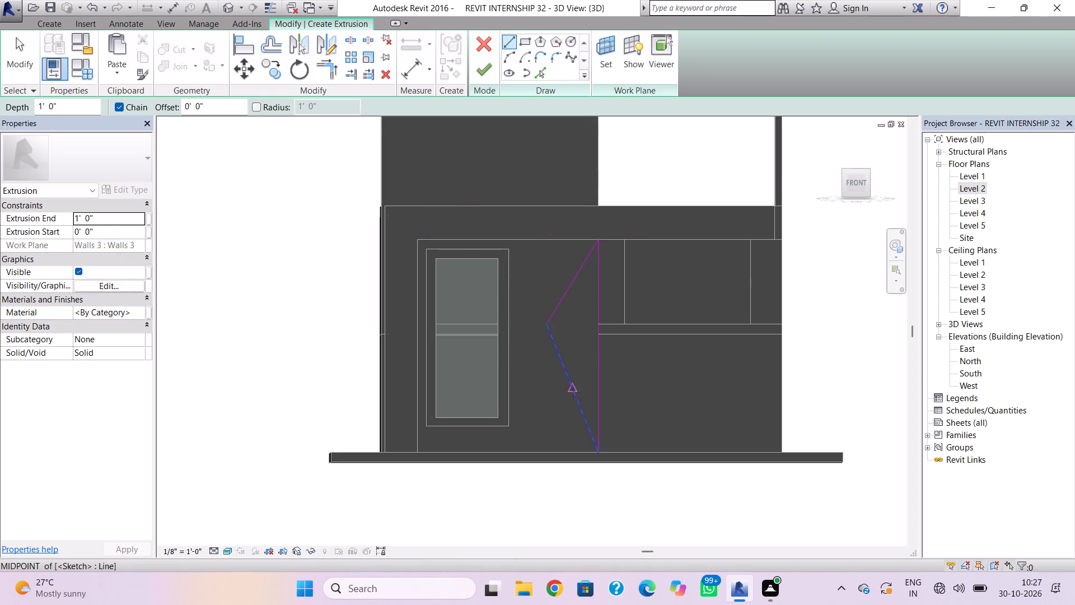
key(Escape)
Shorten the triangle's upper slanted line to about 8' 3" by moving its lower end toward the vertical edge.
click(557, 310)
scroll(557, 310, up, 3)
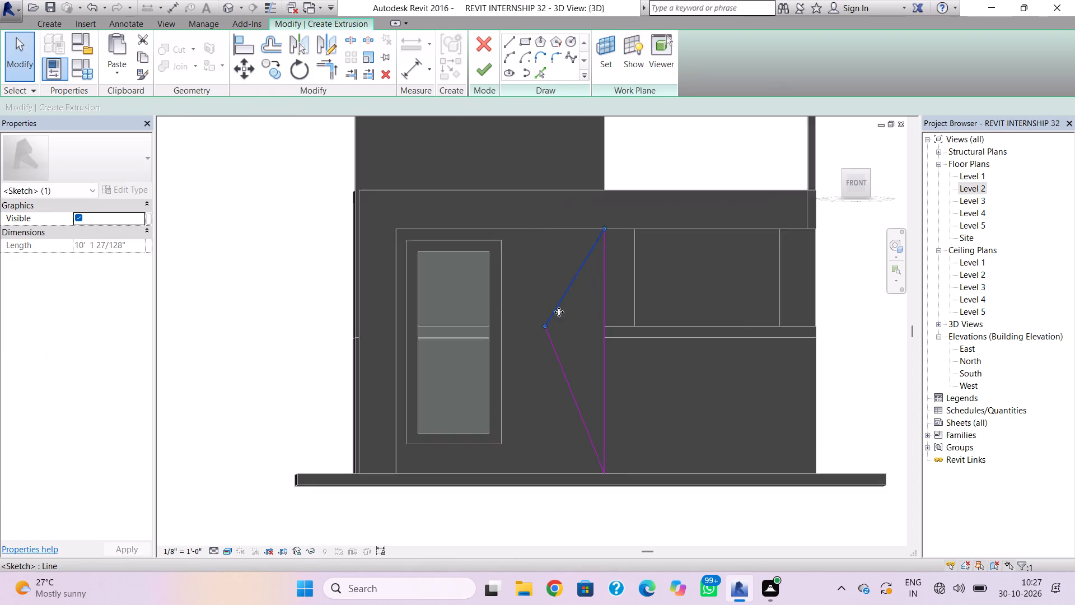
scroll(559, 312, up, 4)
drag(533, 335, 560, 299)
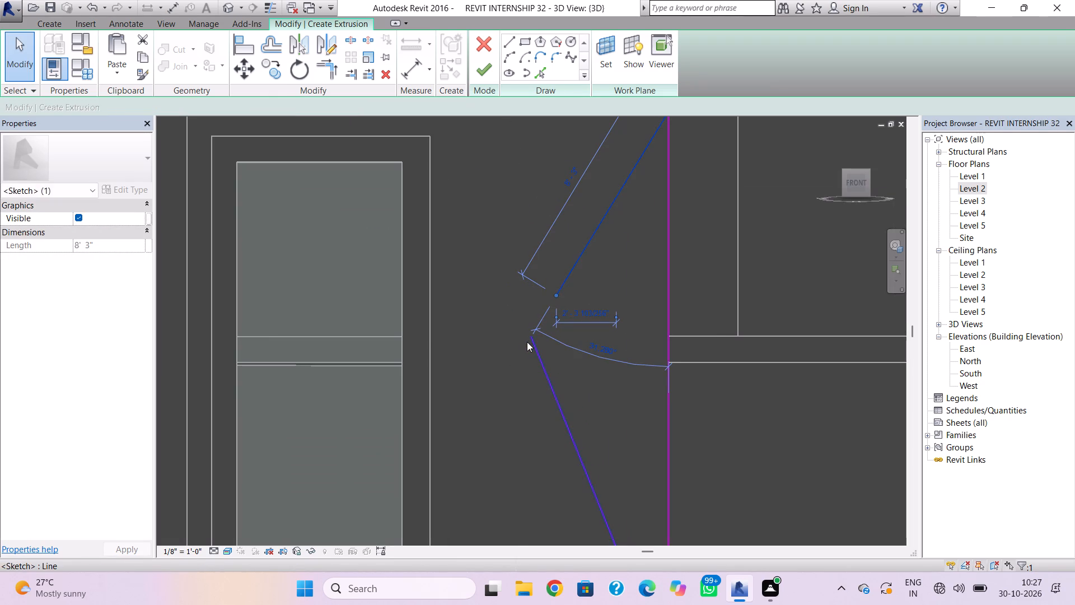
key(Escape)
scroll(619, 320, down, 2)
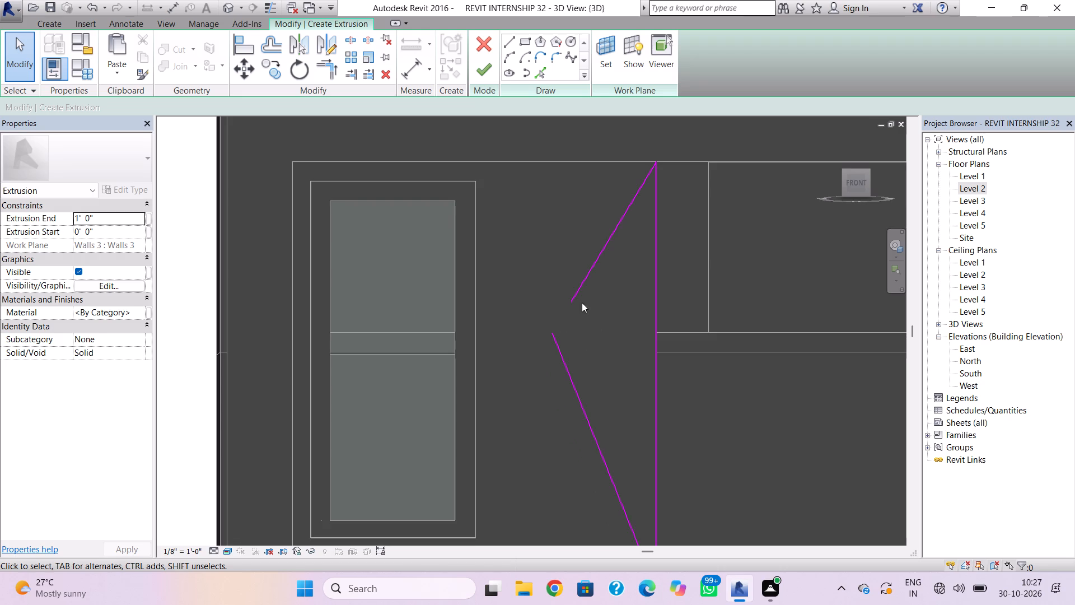
Extend the triangle's lower slanted line slightly above the top line of the adjoining low wall.
click(552, 343)
drag(552, 333, 549, 329)
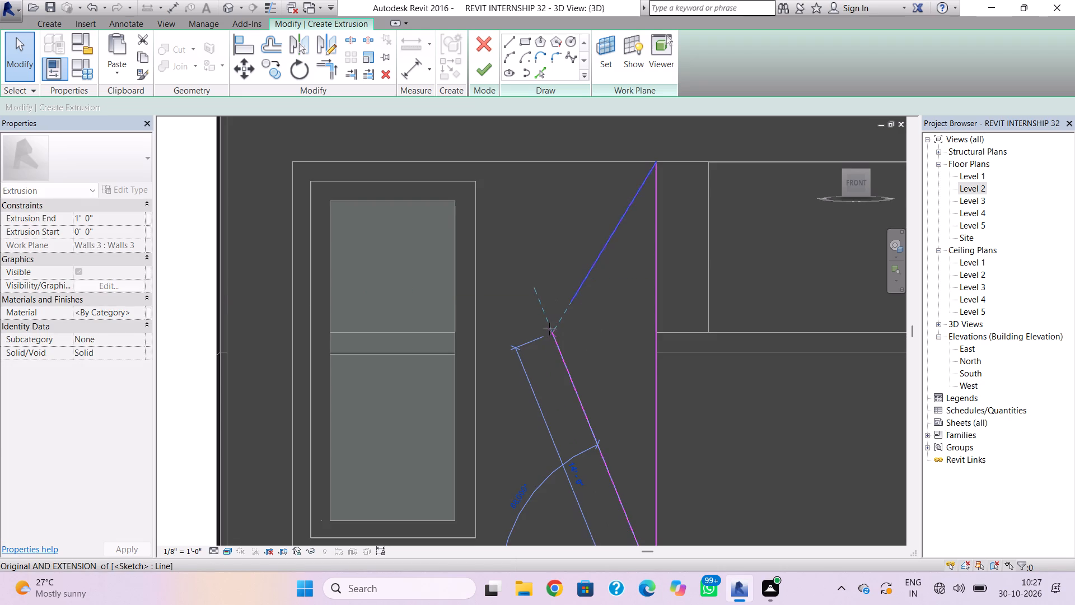
drag(549, 329, 548, 325)
Replace the triangle's upper slanted line with one from the lower line's upper end to the top of the vertical edge.
click(572, 302)
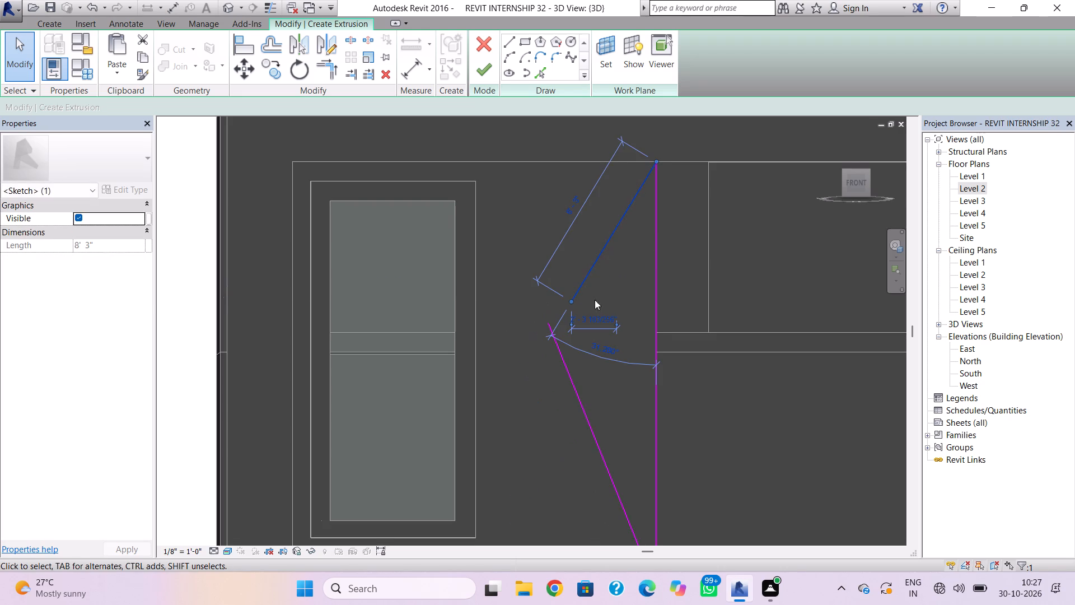
key(Delete)
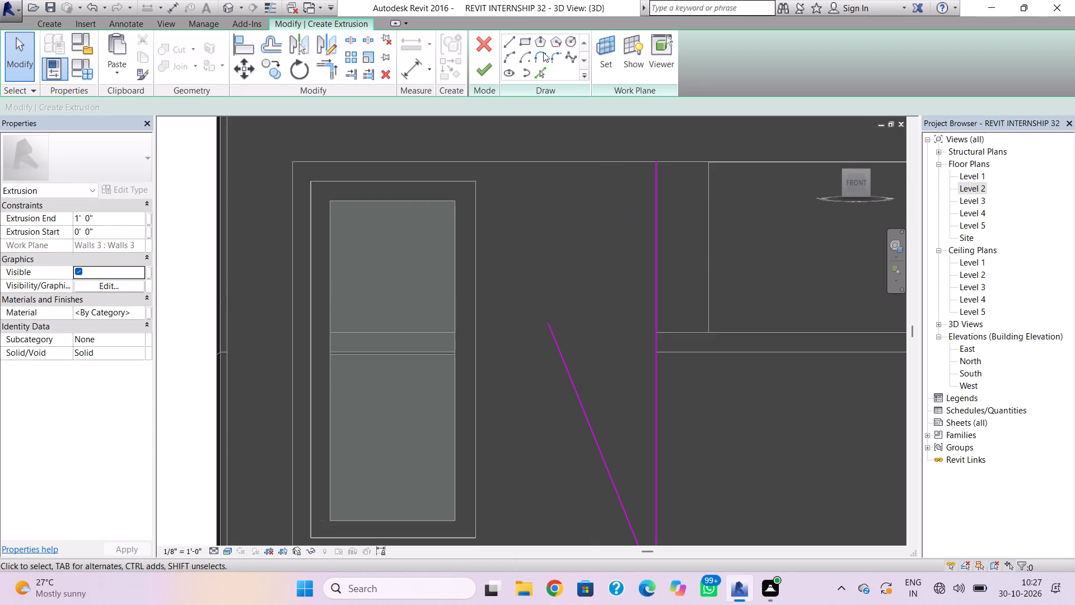
click(509, 38)
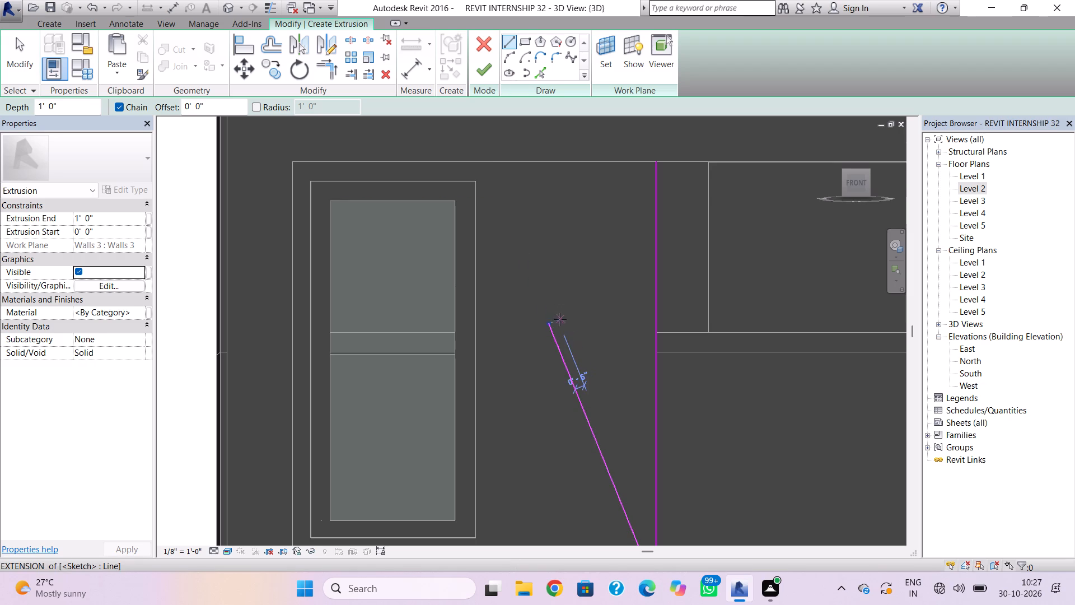
click(554, 322)
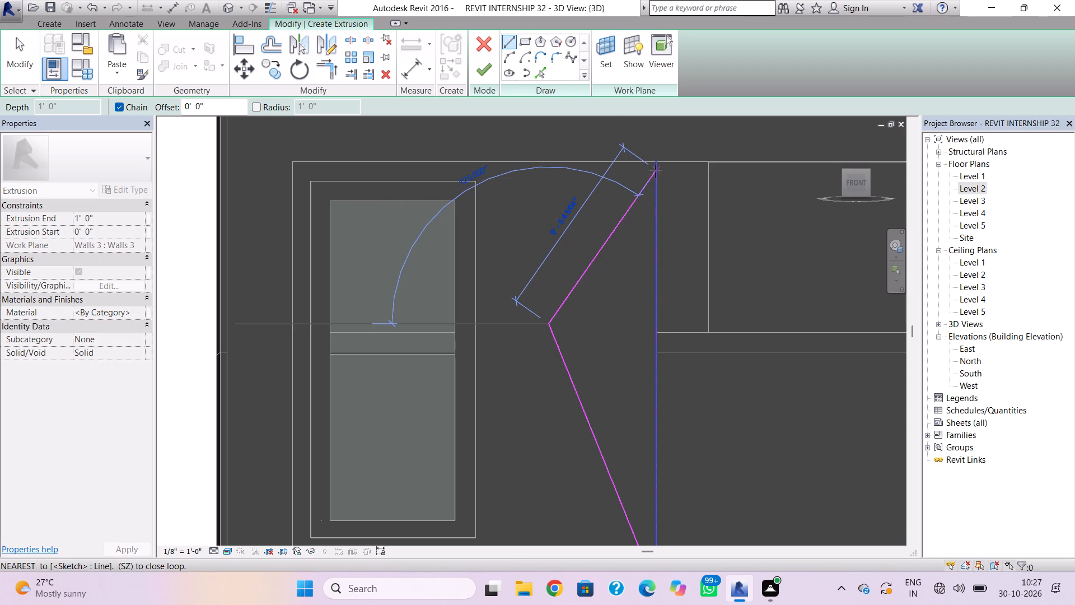
click(655, 166)
key(Escape)
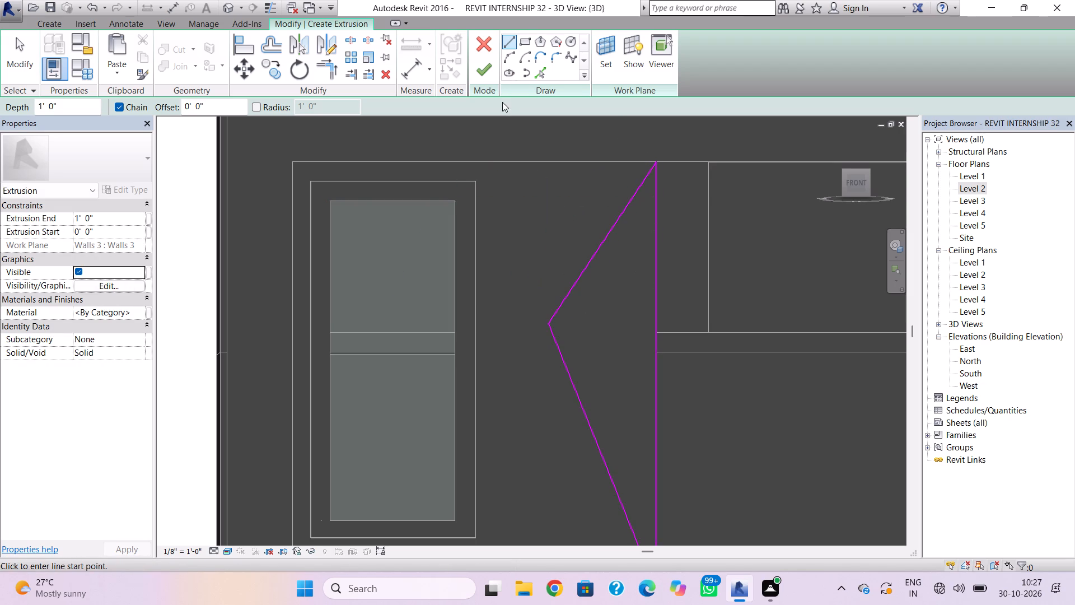
Finish the triangular extrusion at 1' 0" depth and complete the in-place wall model.
click(484, 74)
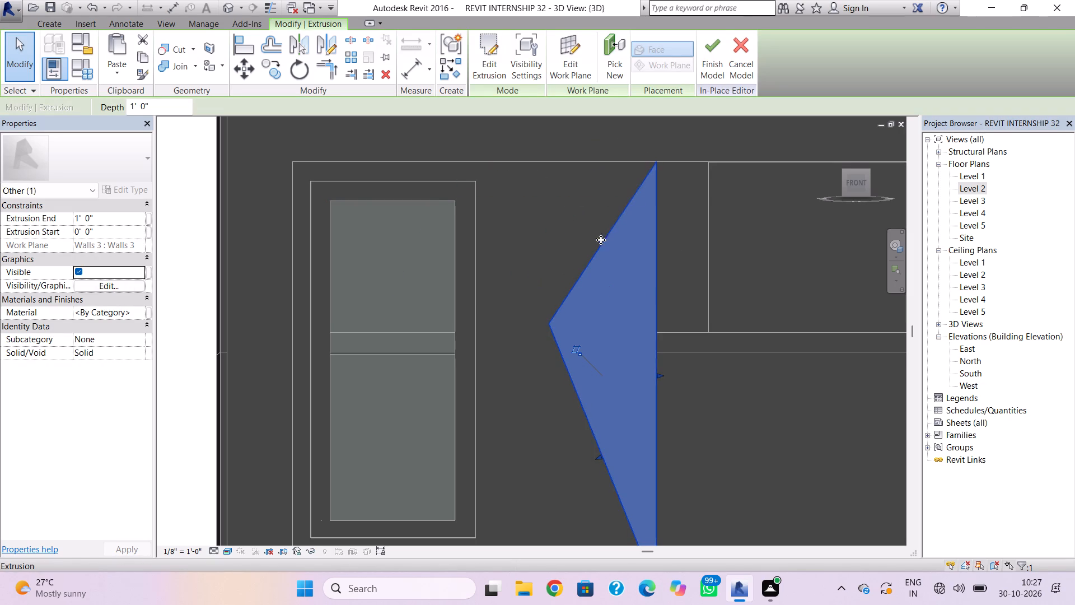
click(721, 59)
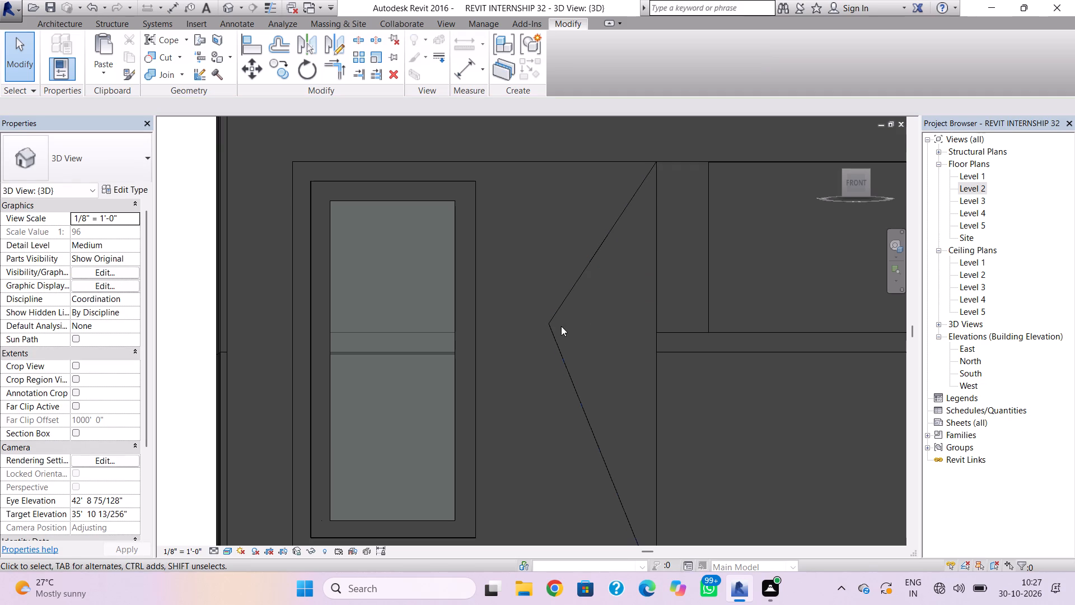
Thin the triangular in-place wall by pulling its front face slightly back toward the front wall.
shift+right_drag(553, 328, 649, 361)
middle_drag(657, 352, 417, 274)
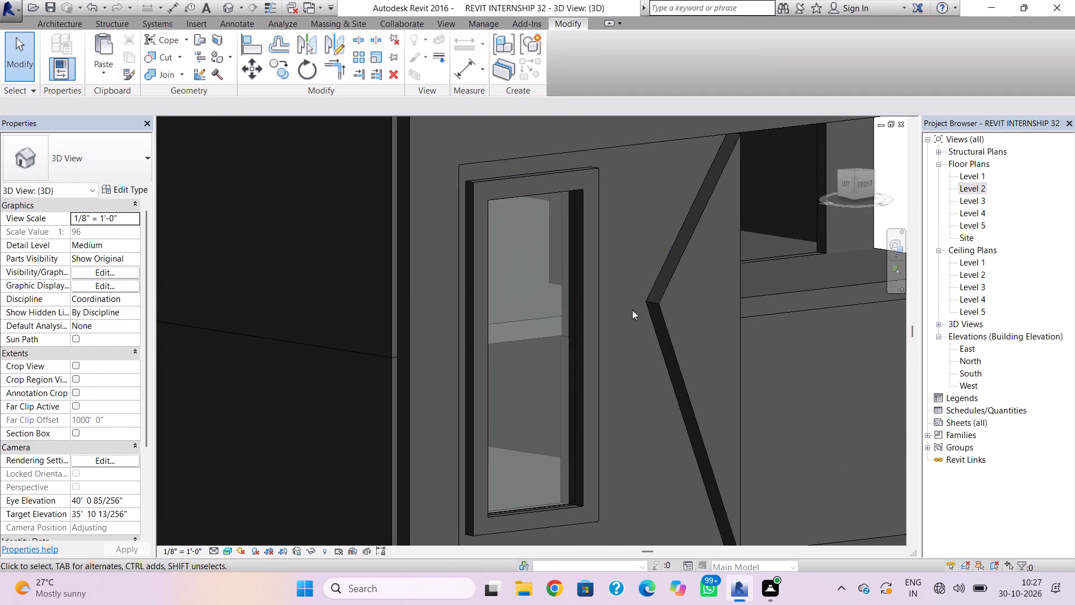
click(650, 305)
scroll(695, 359, up, 3)
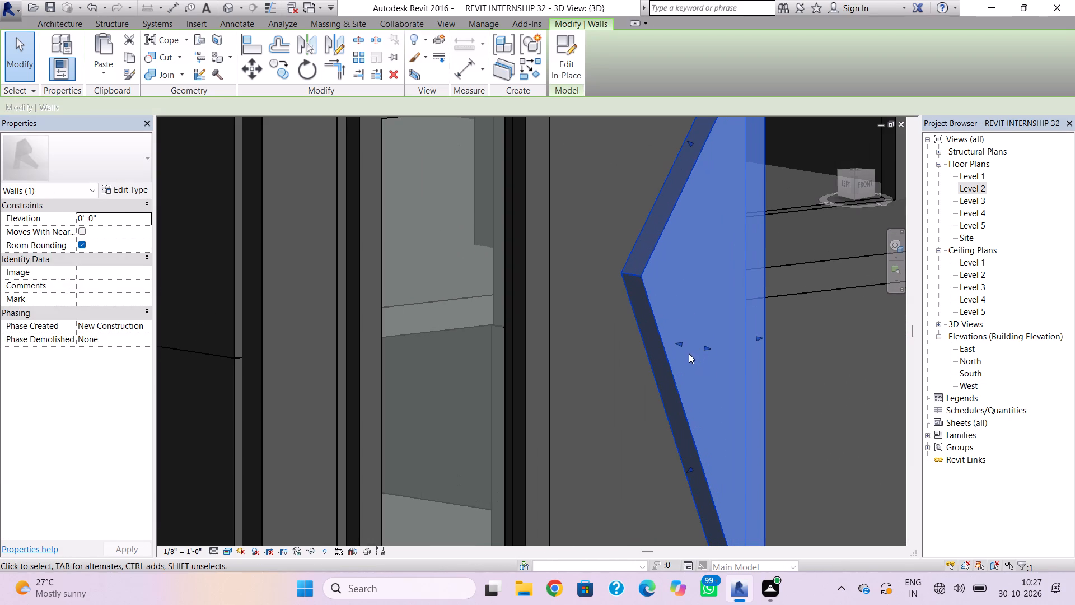
click(680, 346)
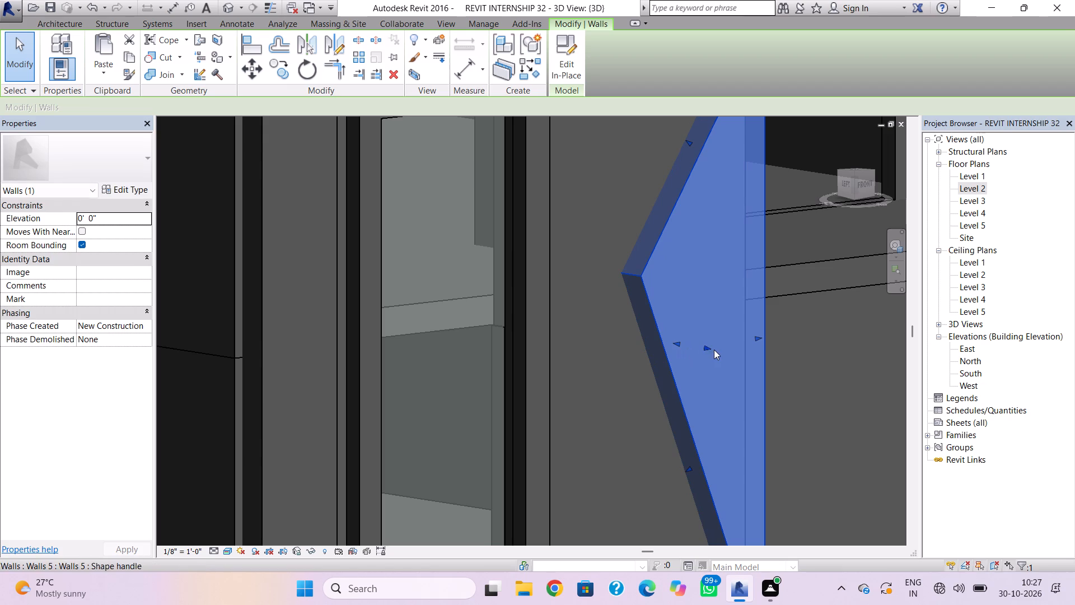
drag(711, 348, 697, 341)
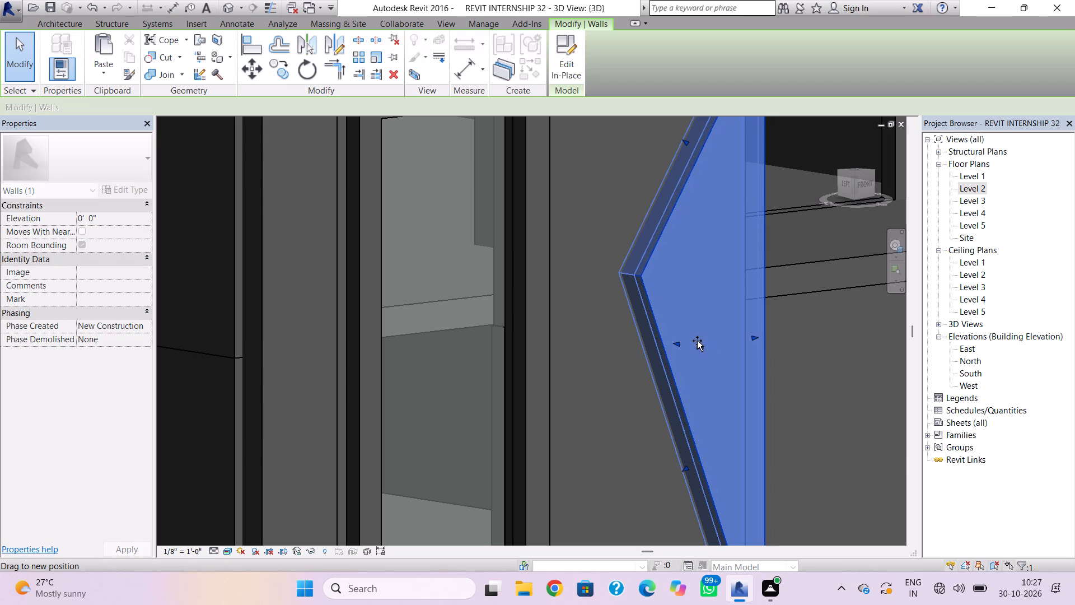
drag(697, 341, 697, 339)
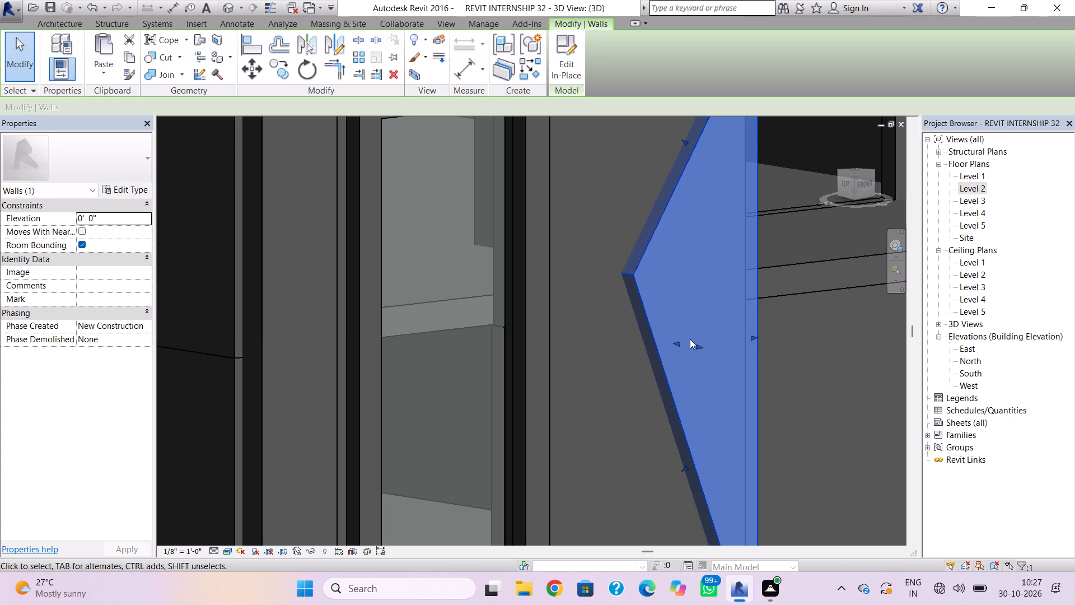
key(Escape)
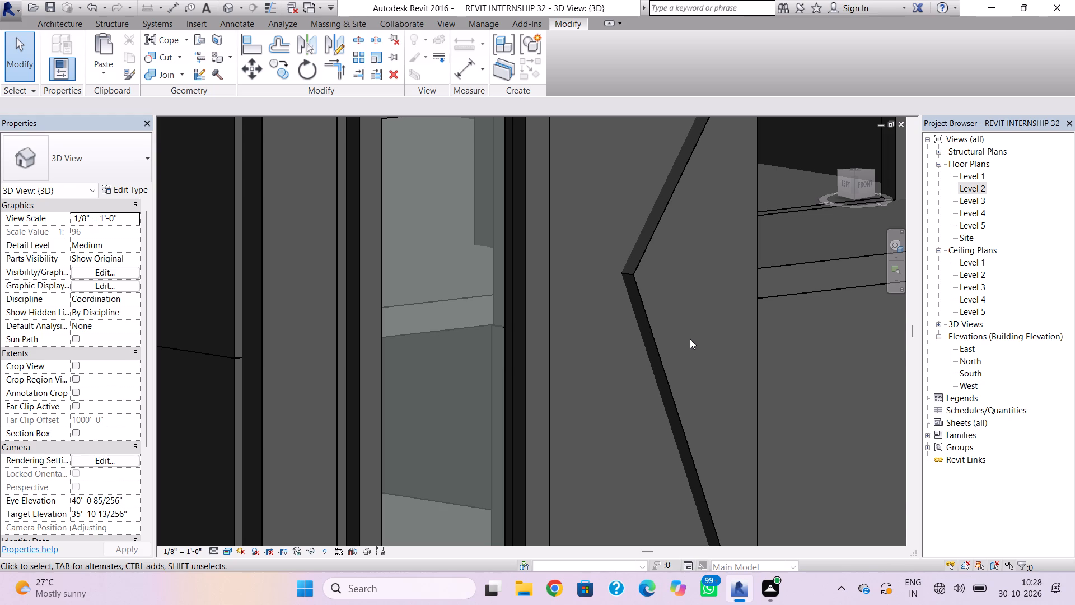
Create another in-place model in the Walls category with the default name.
click(690, 339)
shift+right_drag(696, 328, 623, 309)
scroll(625, 314, down, 3)
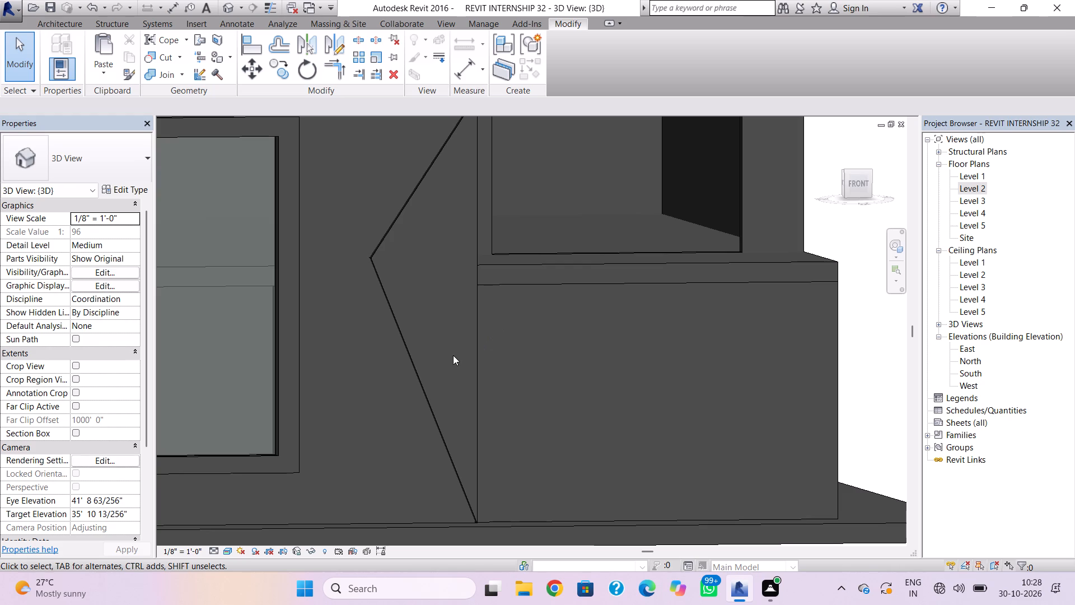
shift+right_click(480, 351)
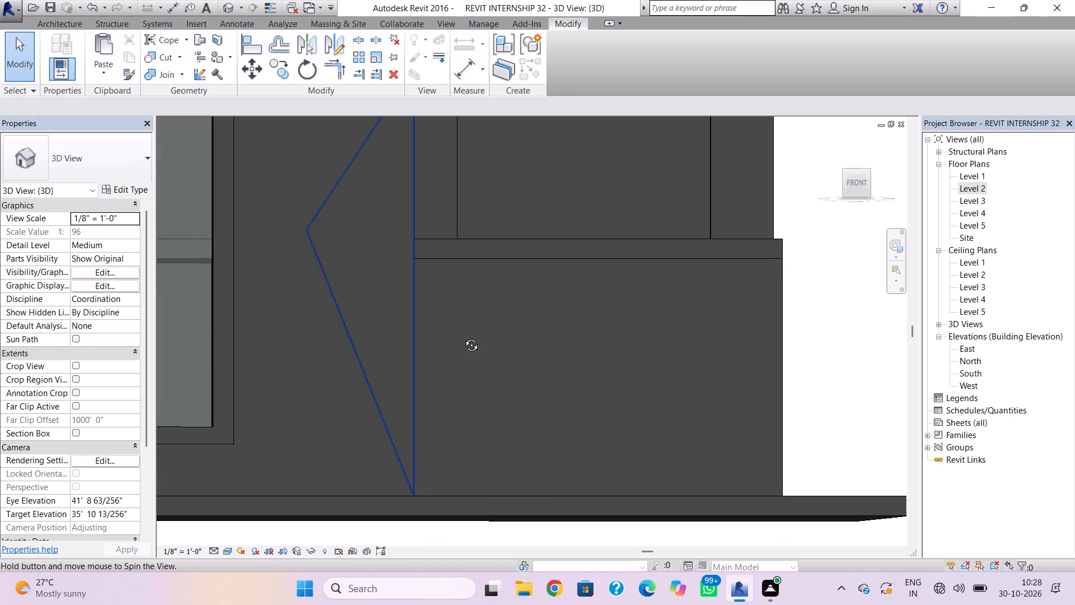
click(64, 19)
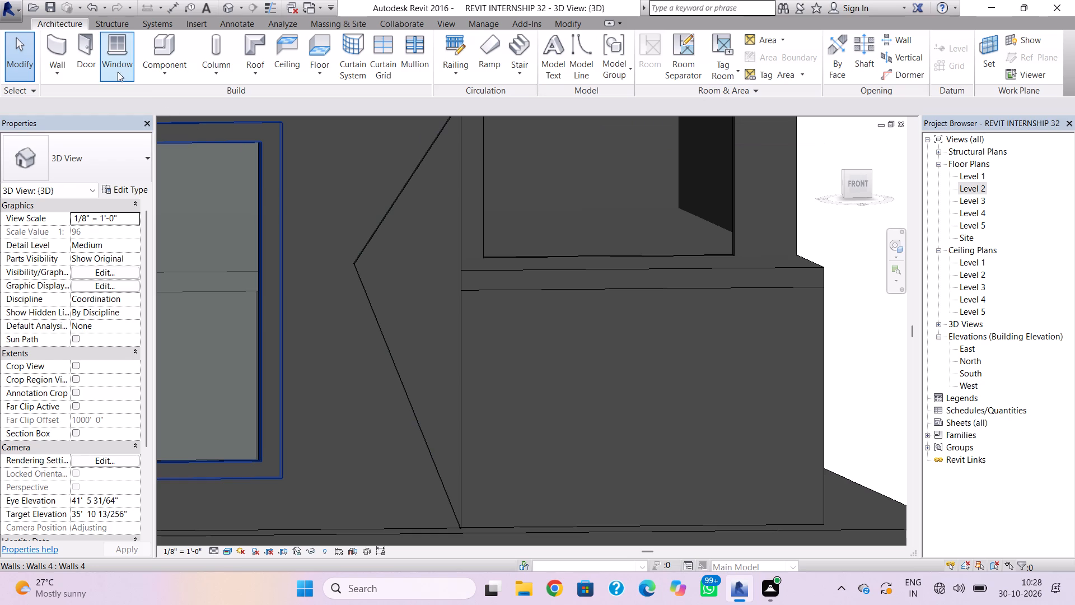
click(181, 75)
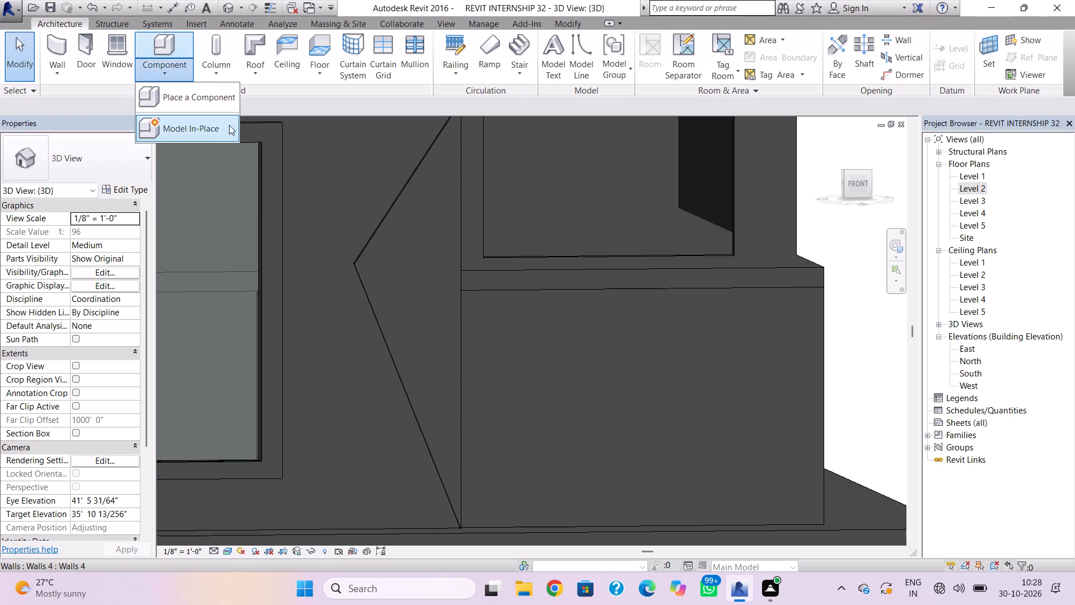
click(223, 138)
drag(624, 217, 641, 307)
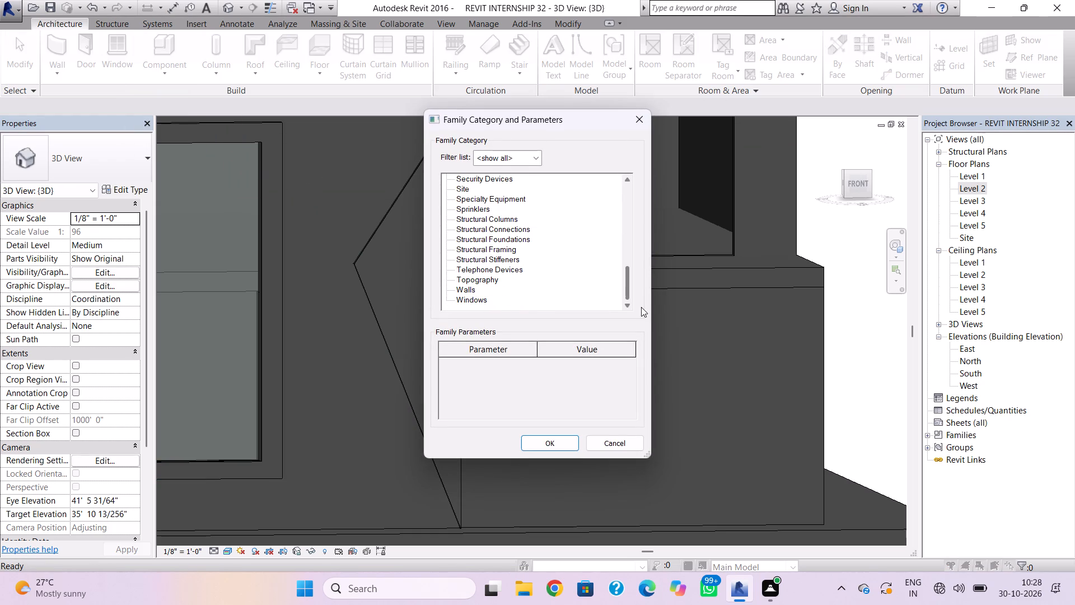
drag(641, 307, 642, 311)
click(466, 287)
click(557, 446)
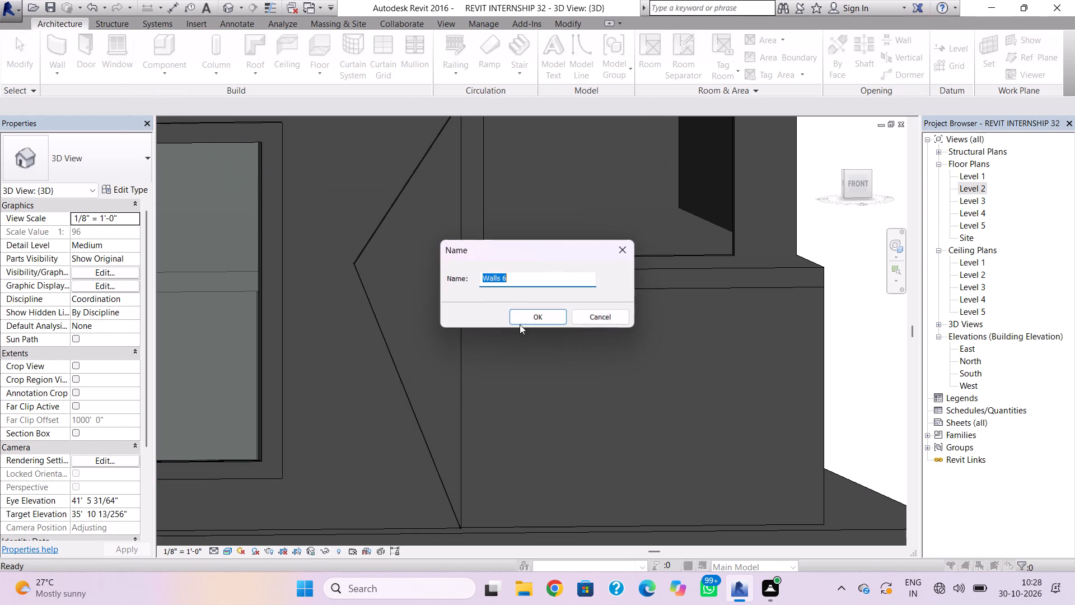
click(518, 317)
Start a solid extrusion in the new in-place wall, picking the triangular wall's front face as work plane.
shift+right_drag(474, 272, 456, 268)
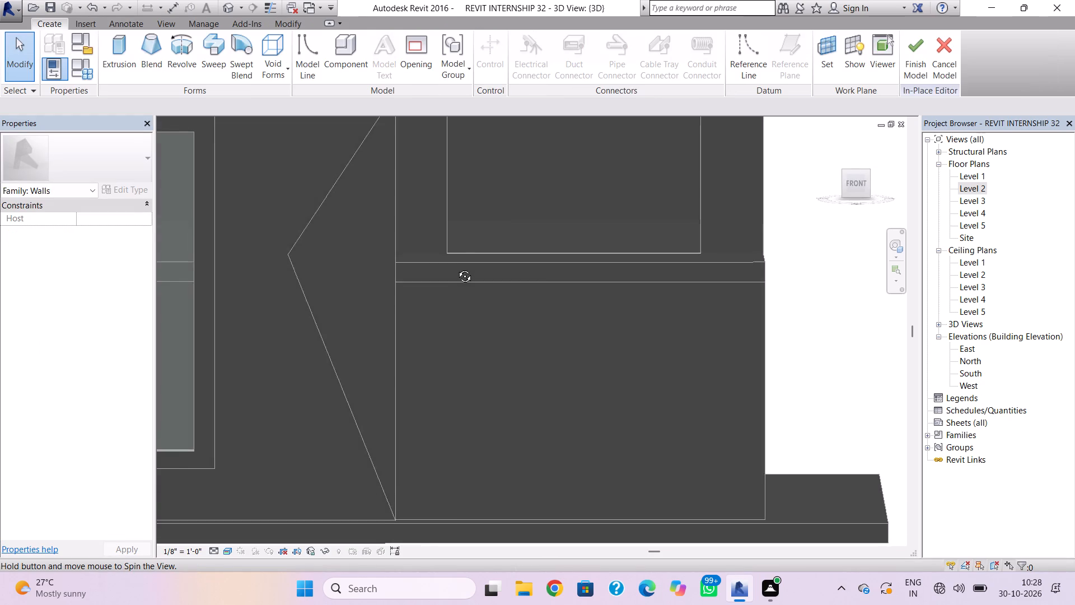
shift+right_drag(456, 268, 459, 257)
middle_drag(461, 258, 478, 277)
scroll(464, 260, down, 1)
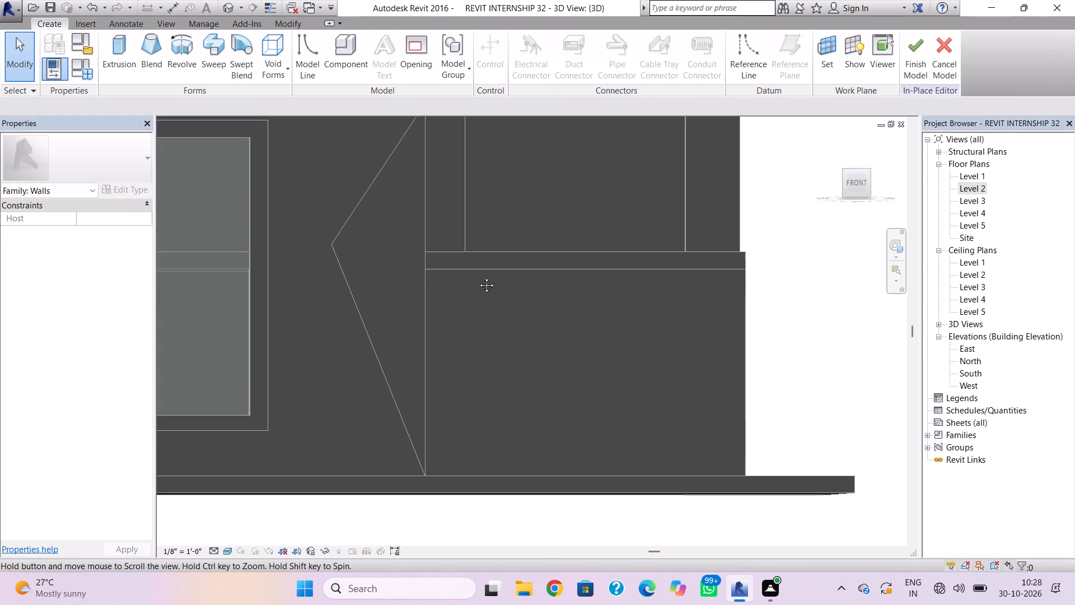
middle_drag(478, 277, 491, 295)
click(833, 71)
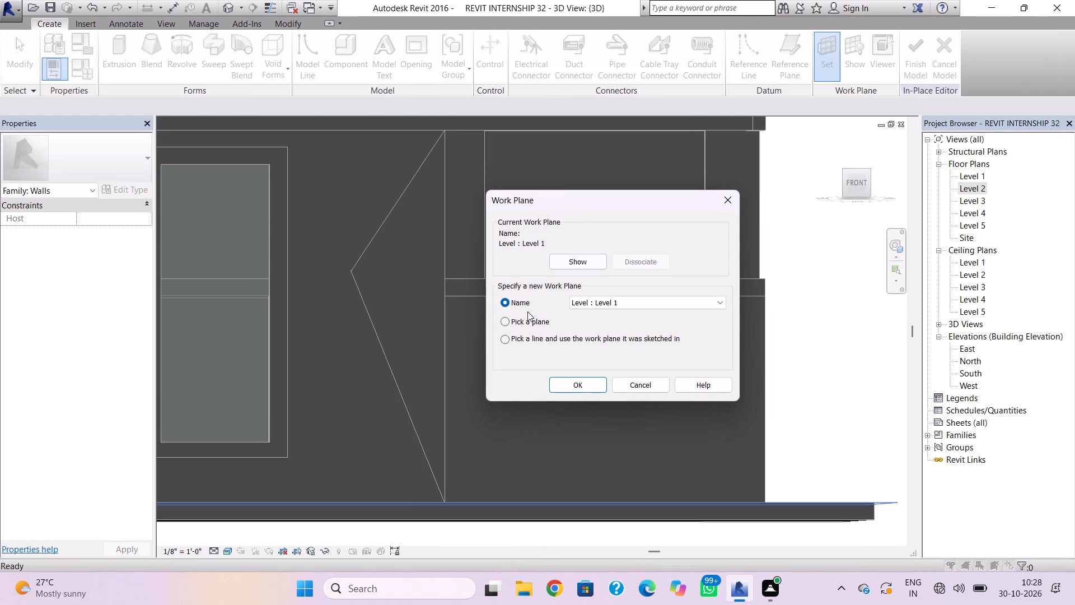
click(504, 320)
click(588, 387)
shift+right_drag(508, 359, 523, 367)
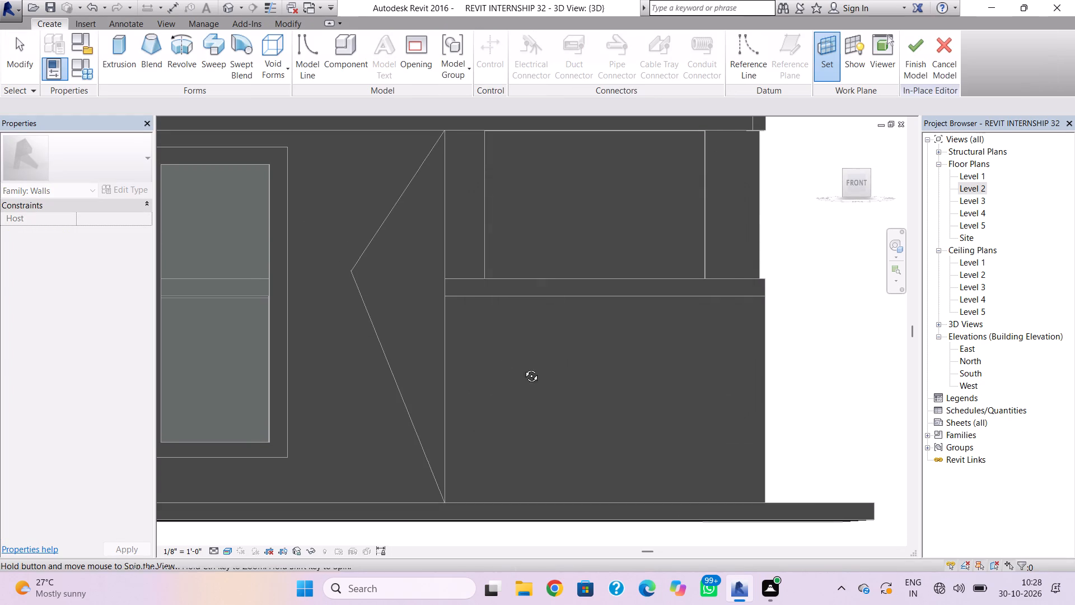
shift+right_drag(523, 367, 568, 388)
click(550, 318)
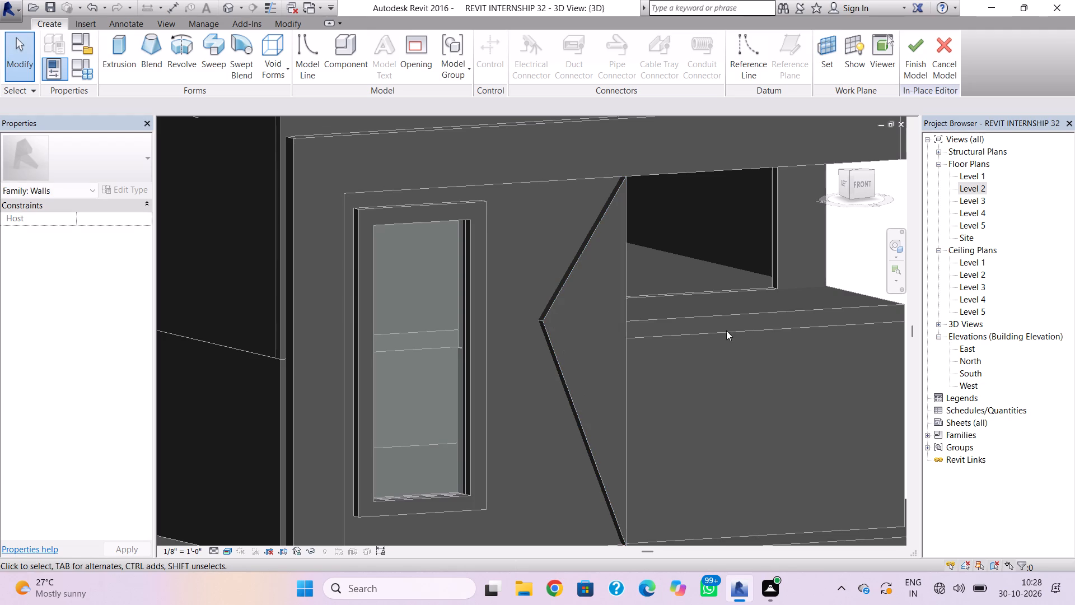
shift+right_drag(741, 376, 678, 348)
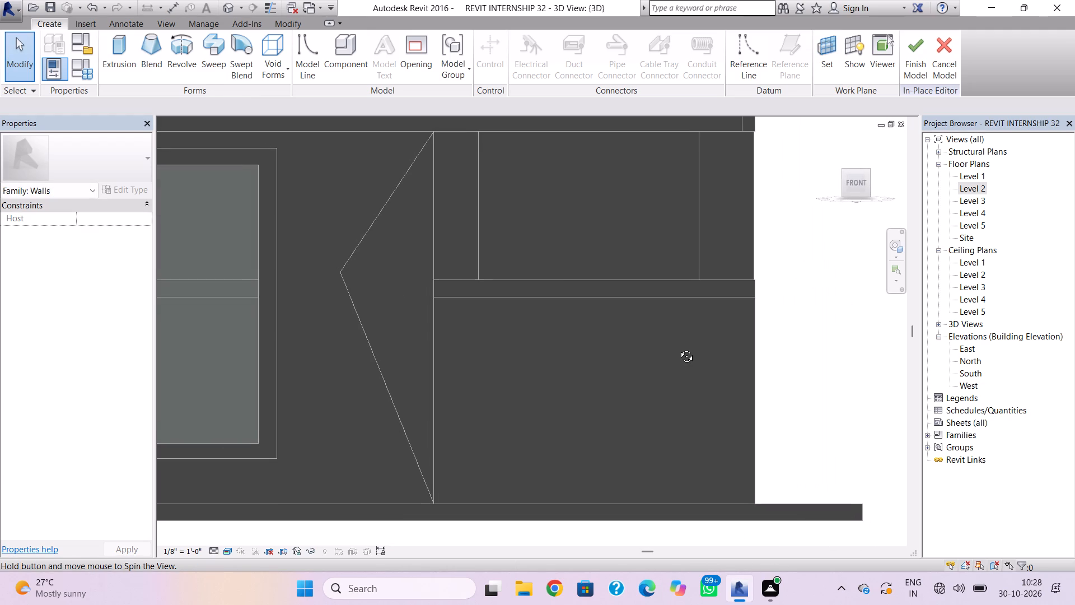
shift+right_drag(678, 348, 679, 348)
click(129, 58)
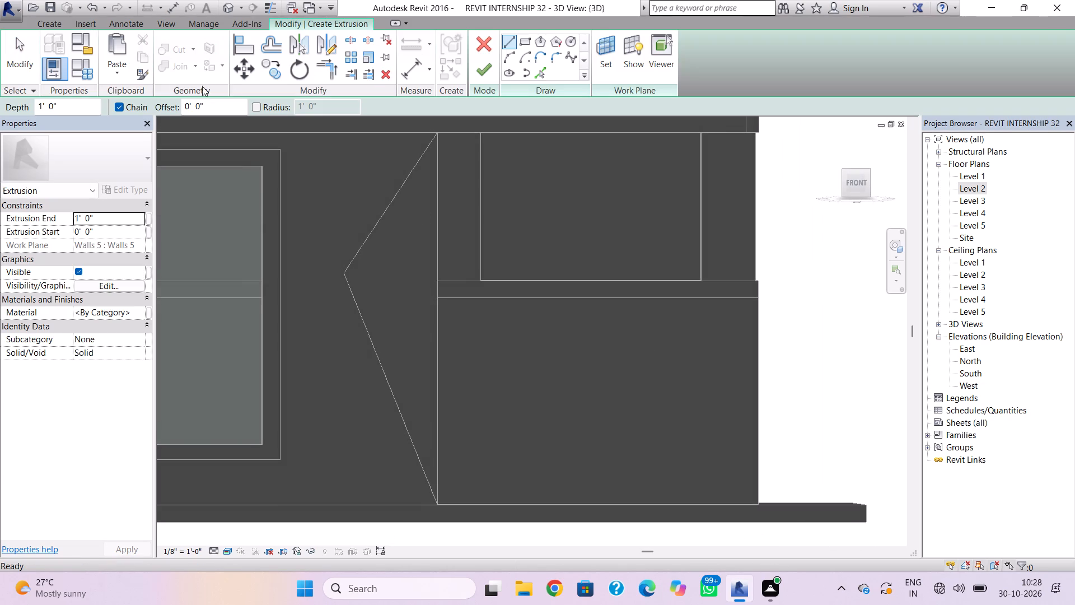
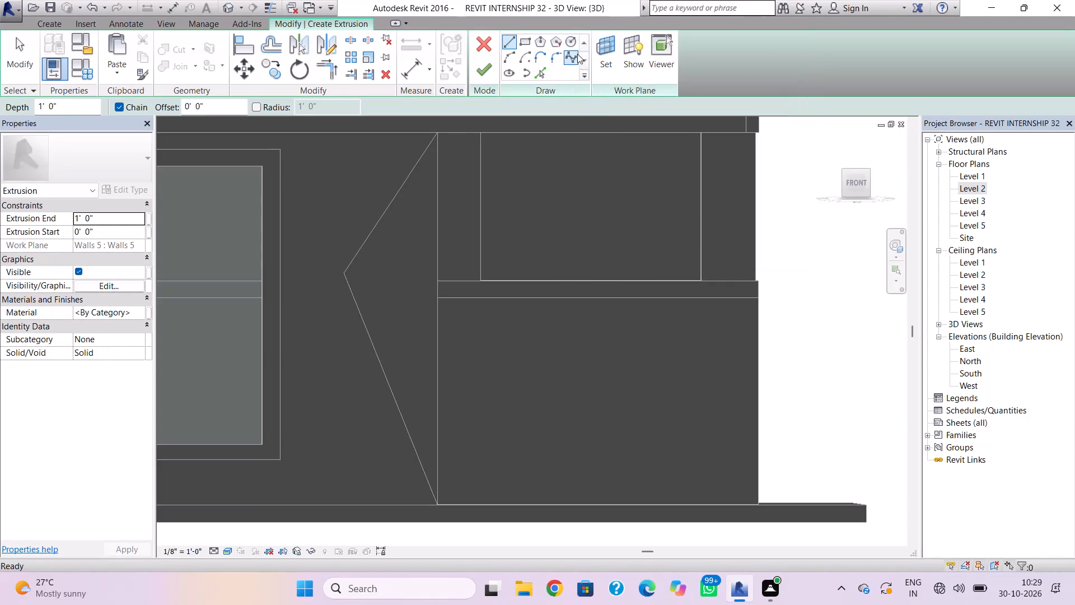
Sketch one large circle and three smaller circles below it on the angled facade panel beside the tall window.
click(569, 42)
scroll(393, 250, up, 3)
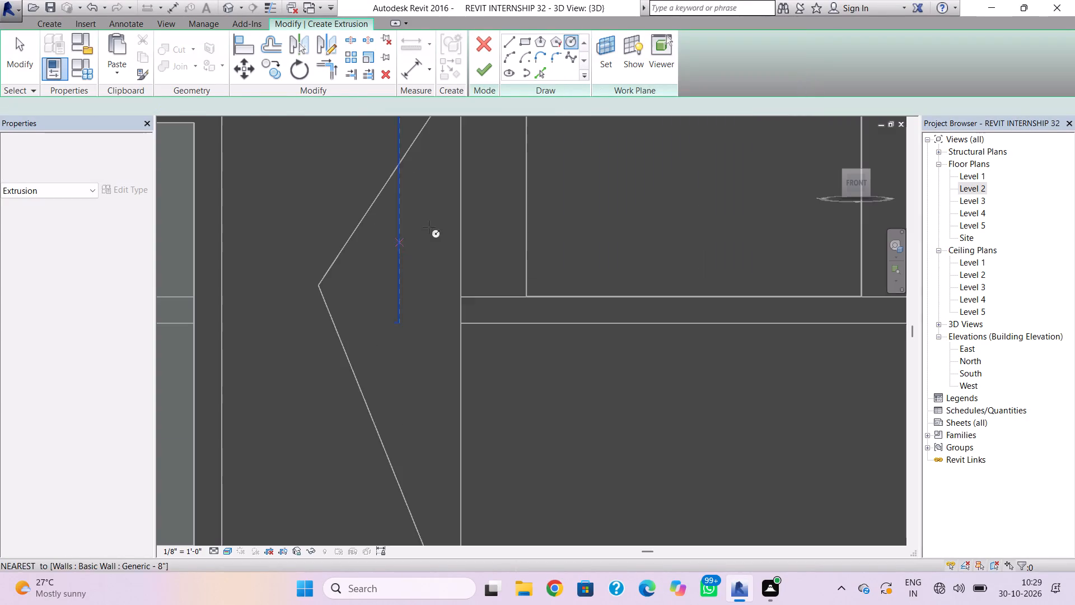
click(398, 232)
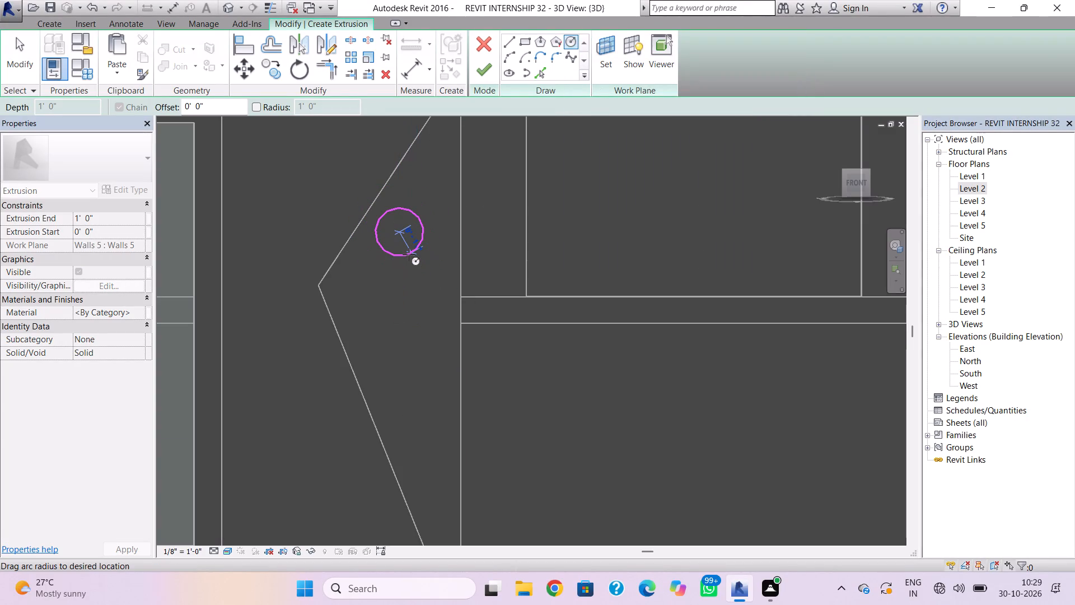
click(409, 254)
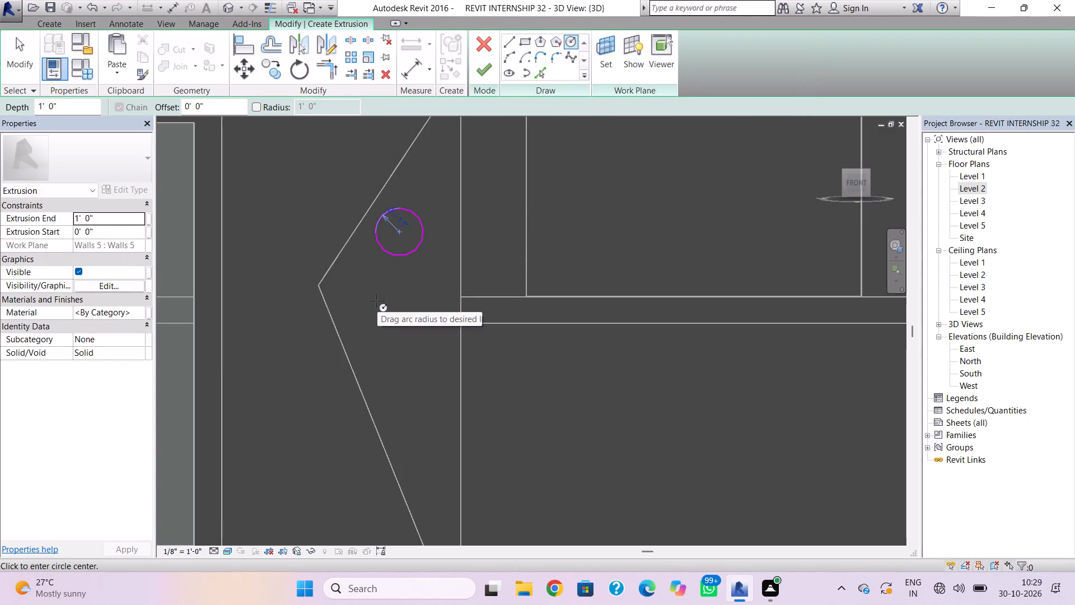
click(368, 294)
click(374, 299)
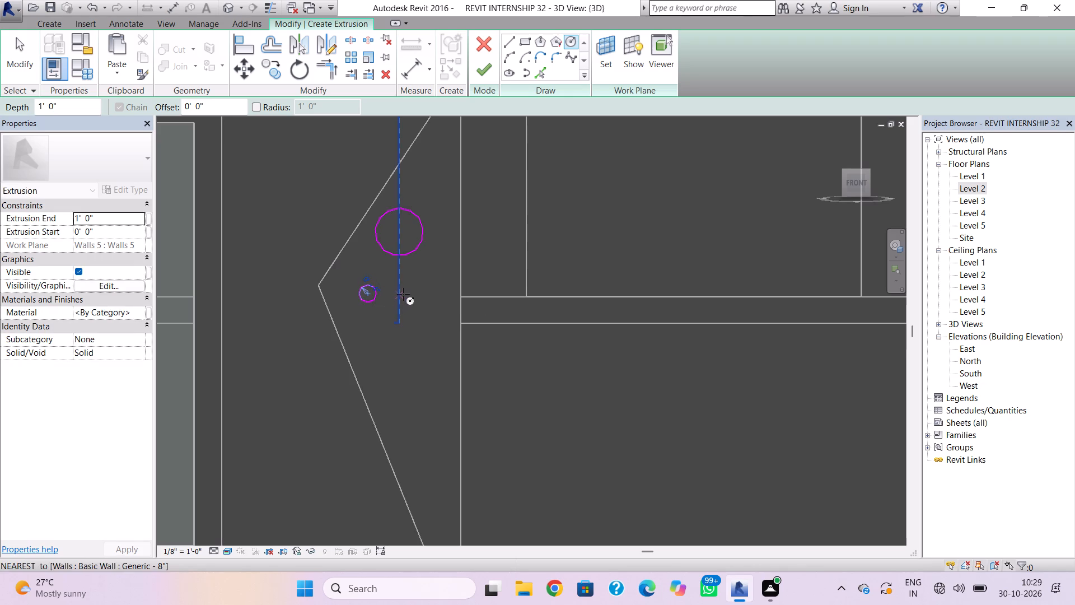
click(409, 288)
click(421, 302)
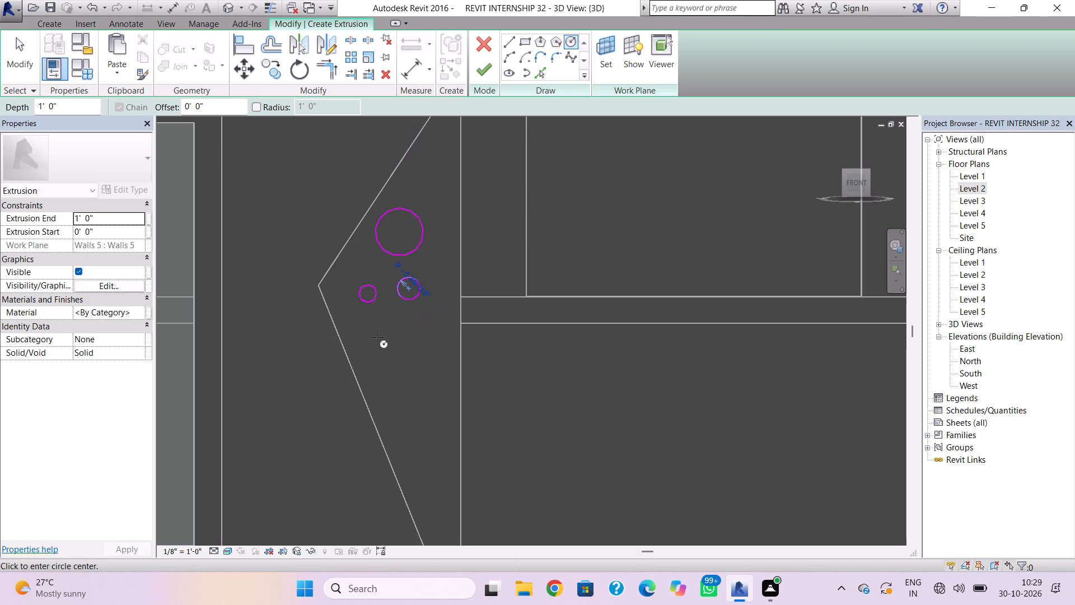
click(377, 337)
click(383, 346)
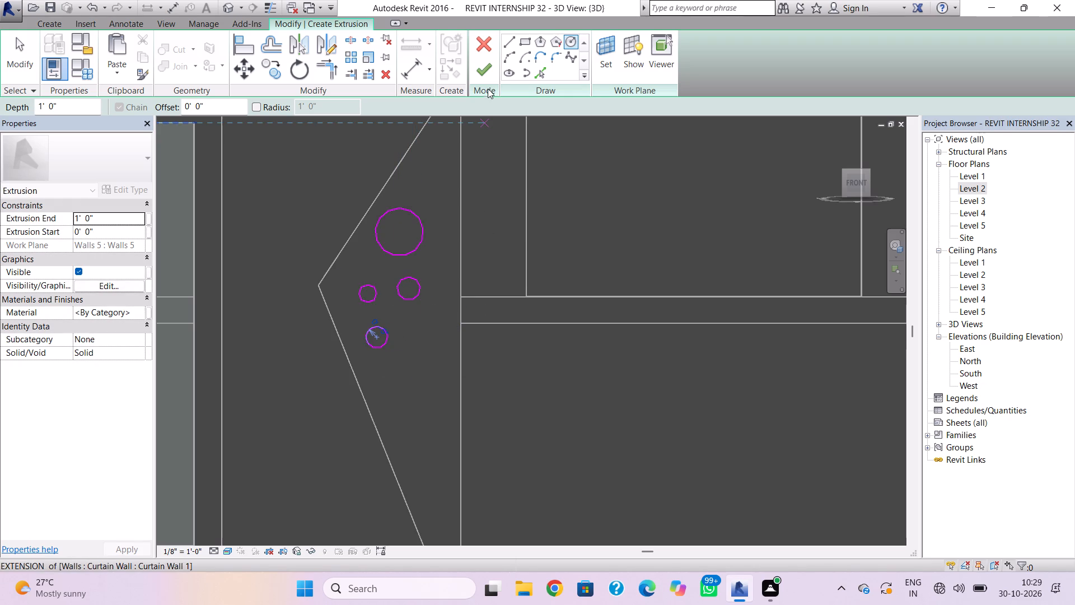
Finish the circle extrusion at 1' 0" depth and complete the in-place model.
click(484, 75)
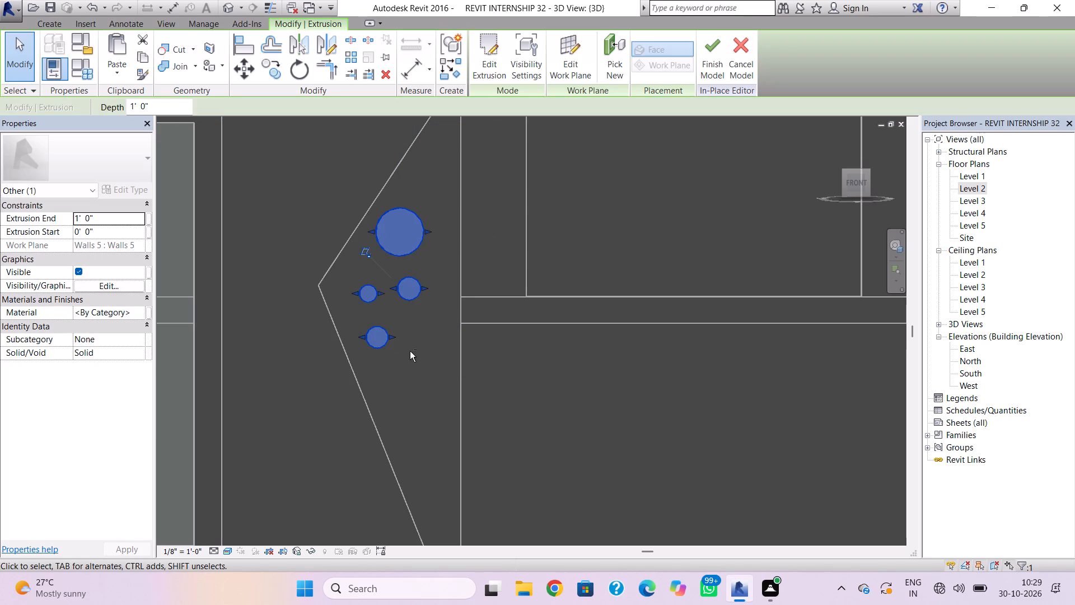
shift+right_drag(410, 351, 524, 419)
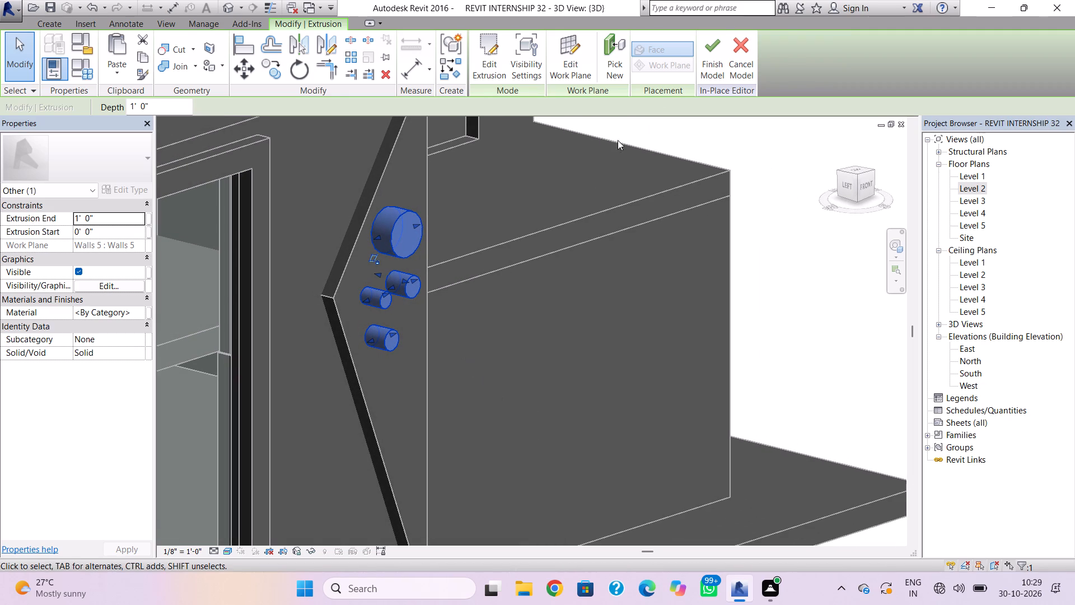
click(721, 50)
Shorten the projection of the four circular extrusions so they stand only slightly proud of the angled panel.
click(406, 251)
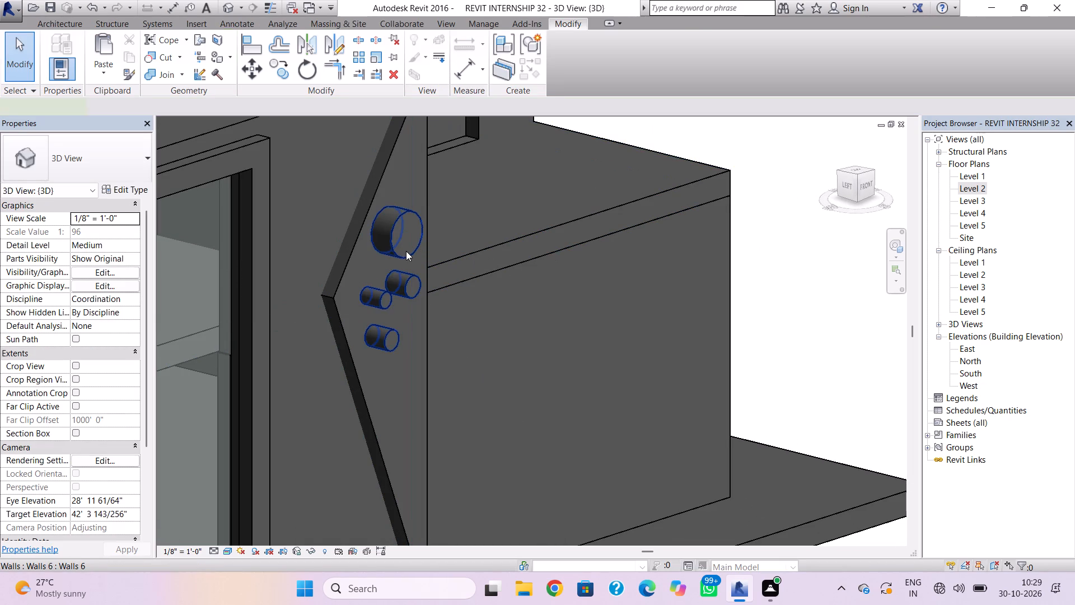
scroll(406, 251, up, 3)
drag(408, 297, 373, 292)
click(524, 349)
Examine the circular extrusions and the surrounding walls and roof slab from the front and side of the building.
shift+right_drag(489, 361, 391, 295)
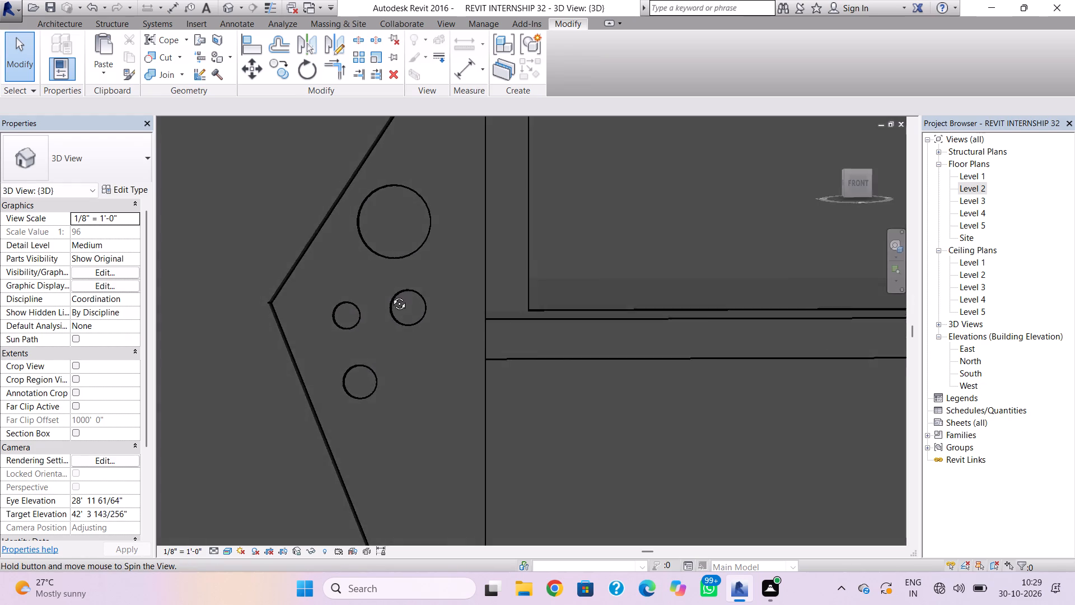
shift+right_drag(391, 295, 384, 290)
scroll(389, 291, down, 9)
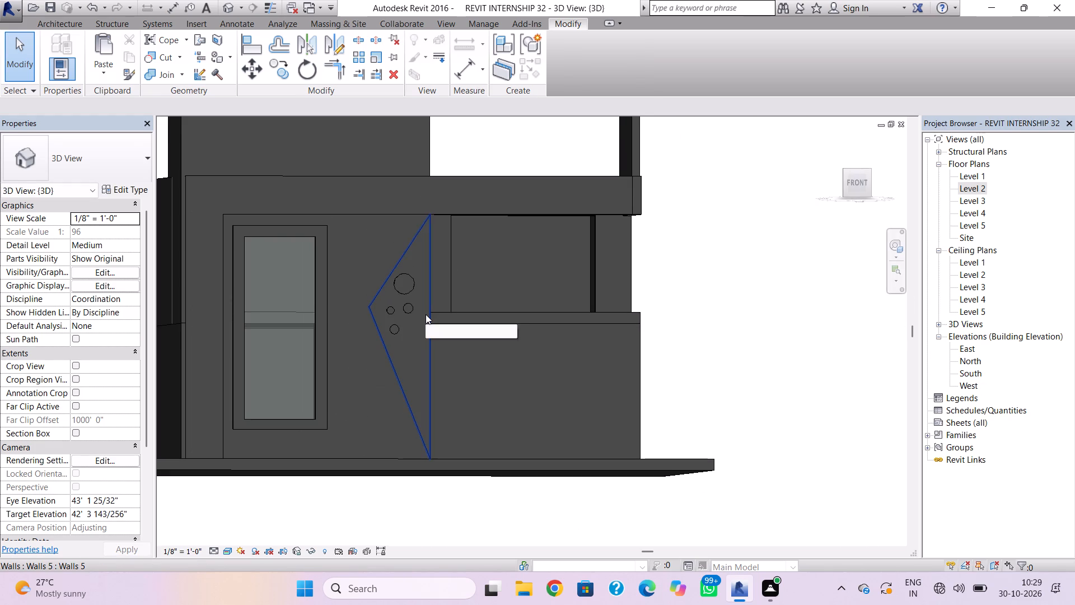
shift+right_drag(414, 321, 473, 331)
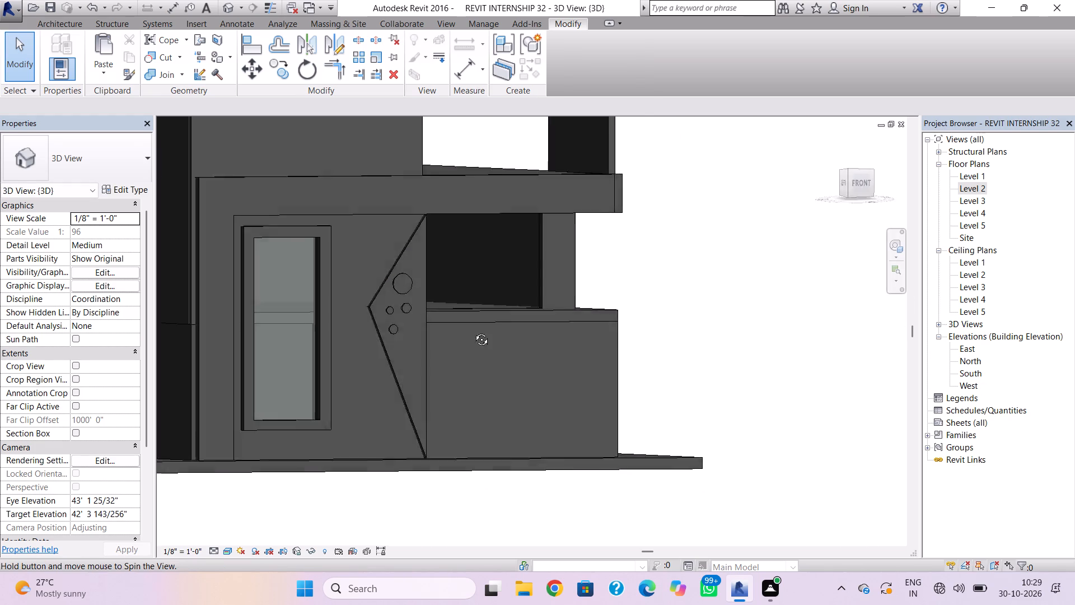
shift+right_drag(473, 331, 616, 350)
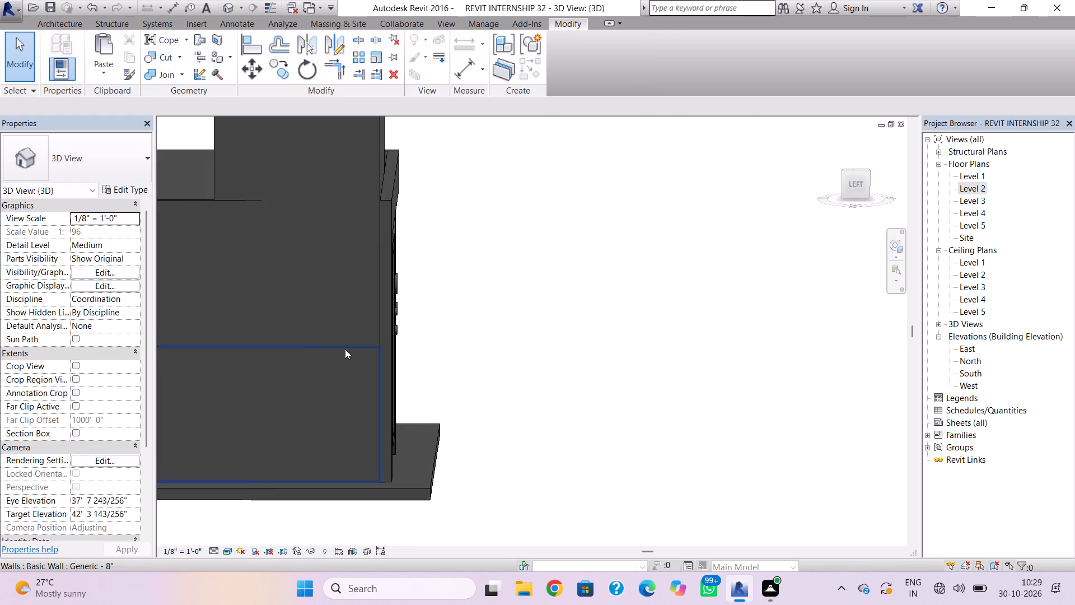
click(345, 349)
shift+right_drag(535, 374, 363, 369)
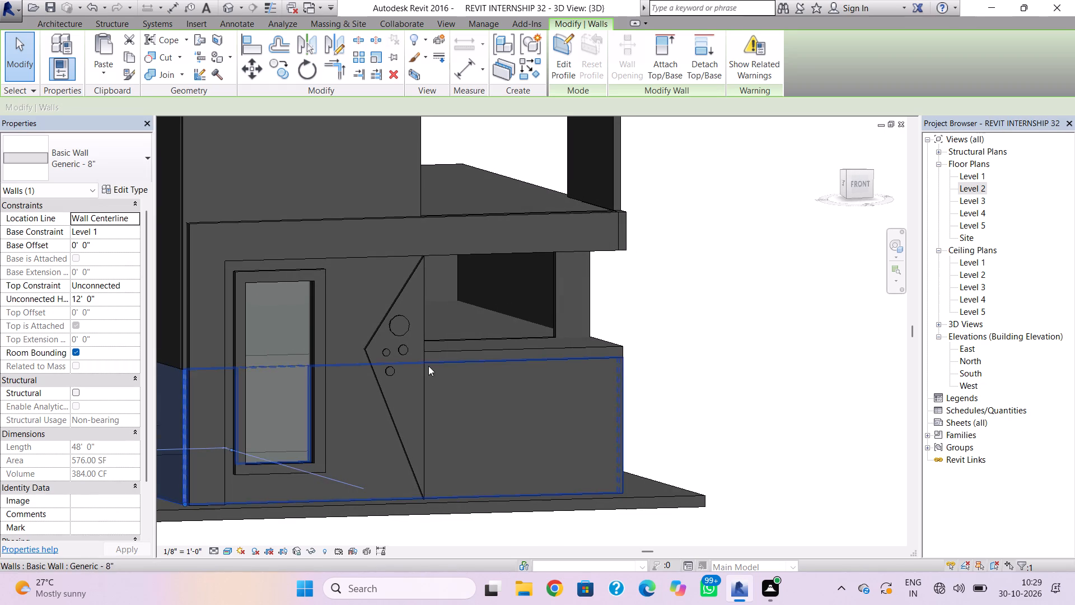
click(438, 353)
shift+right_drag(399, 405, 502, 409)
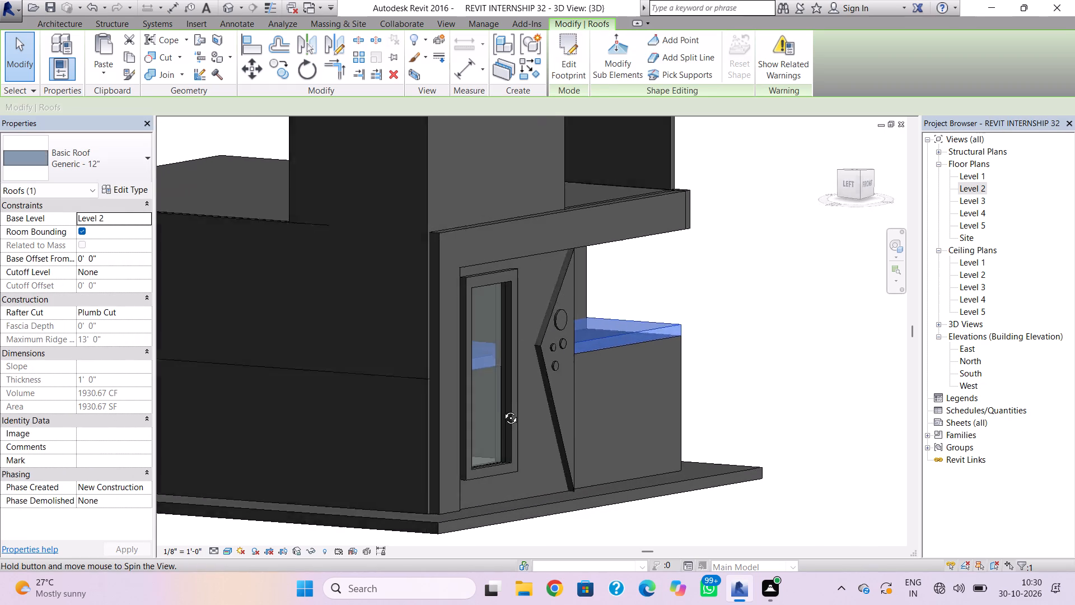
shift+right_drag(502, 409, 438, 376)
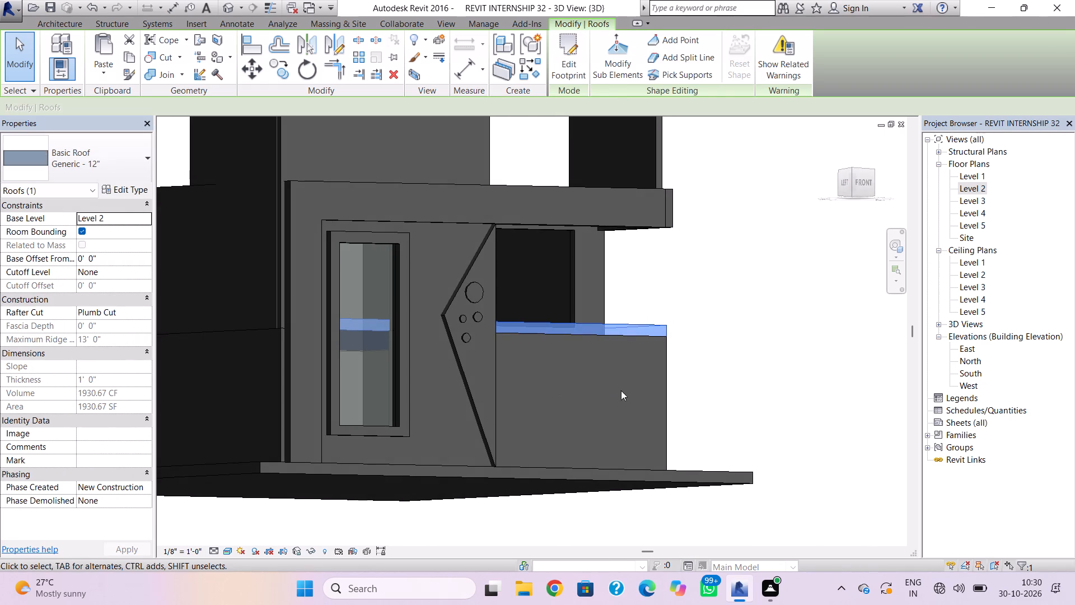
click(714, 374)
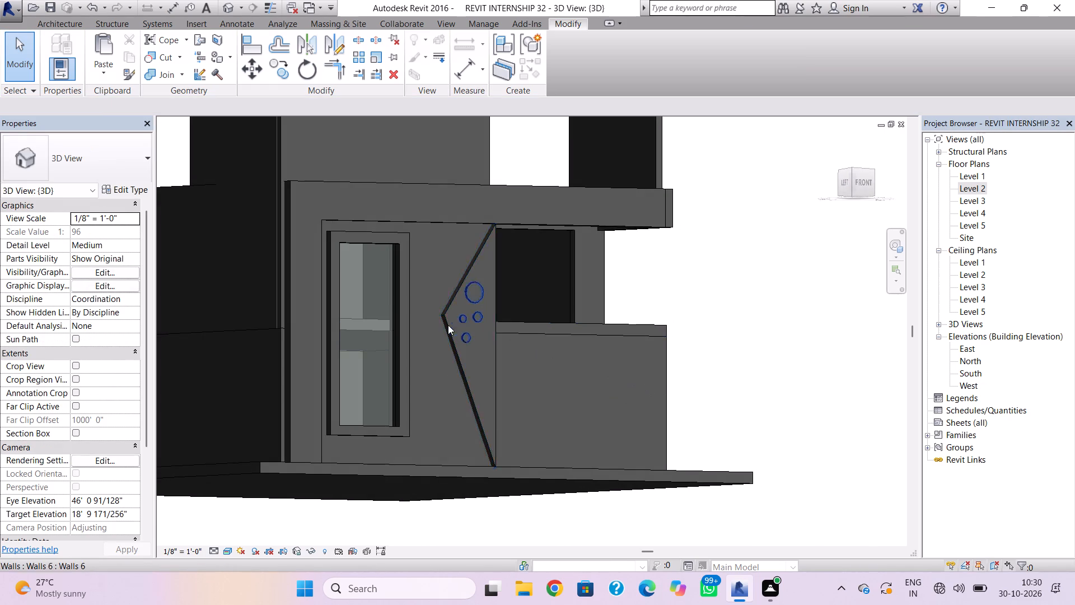
Add two horizontal curtain grid lines to the tall window, one 6' 6" below its top and one midway in the panel beneath.
click(73, 29)
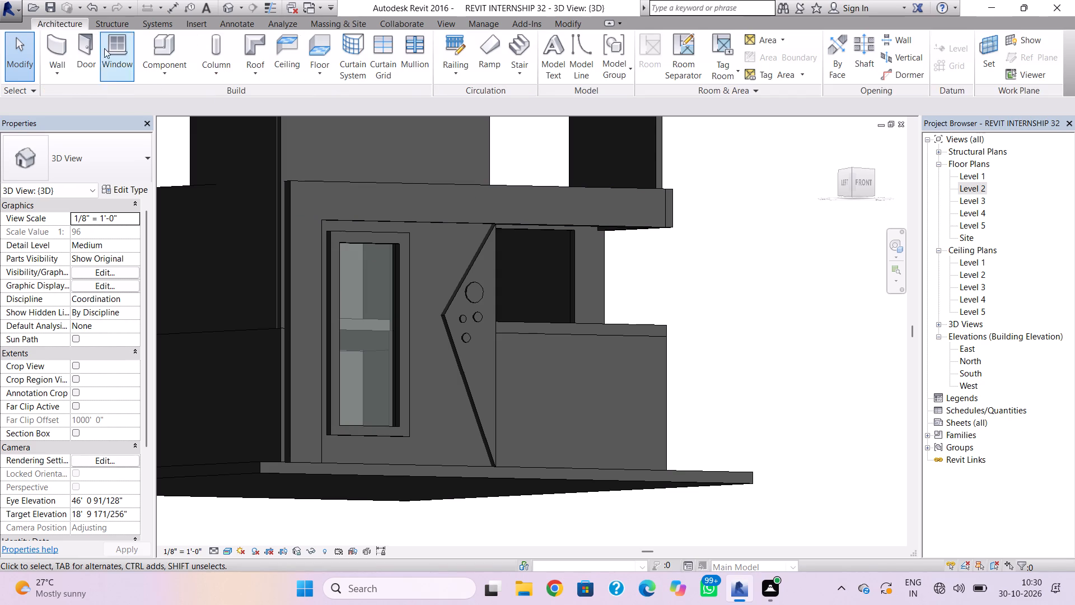
click(394, 61)
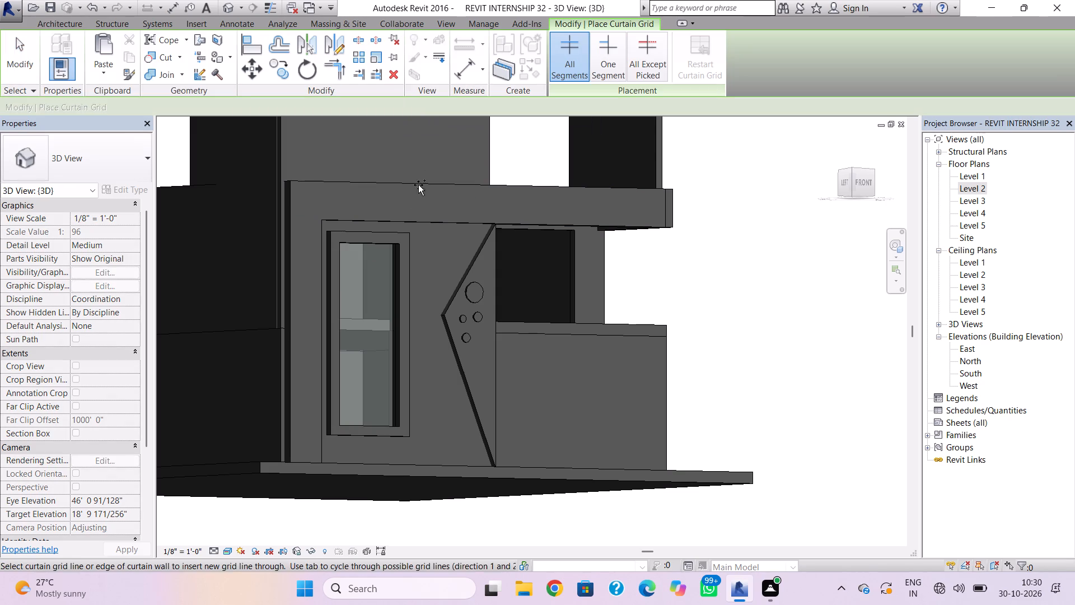
shift+right_drag(410, 293, 370, 315)
scroll(306, 362, up, 3)
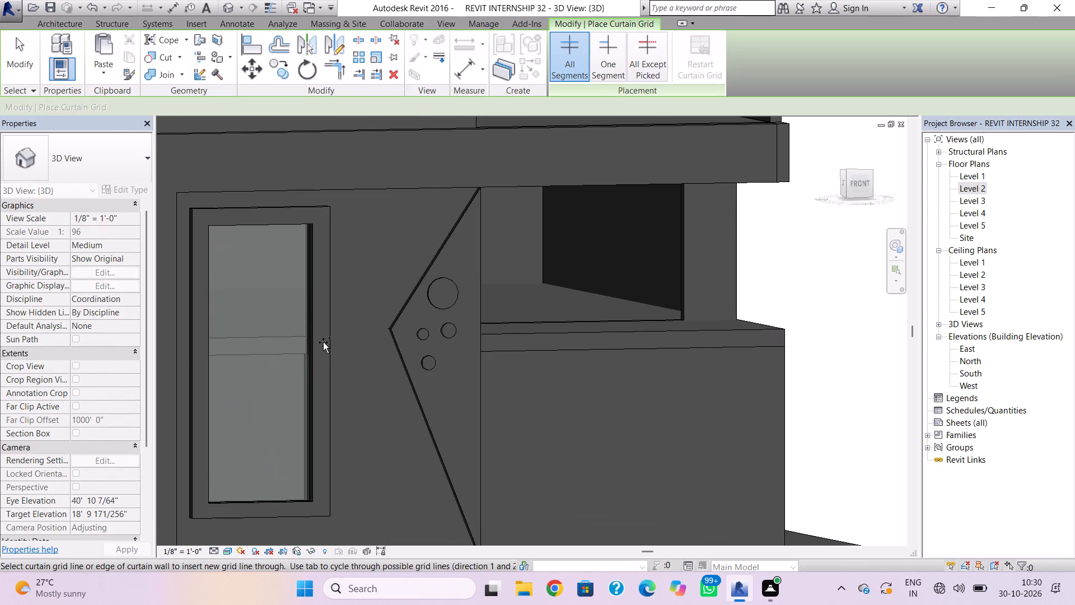
click(305, 339)
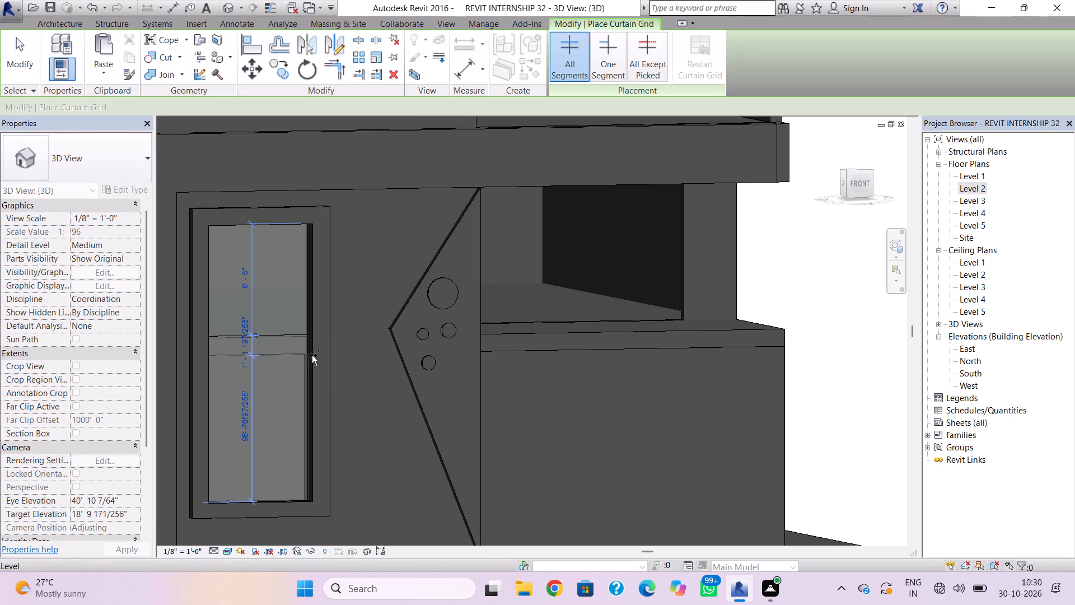
click(309, 426)
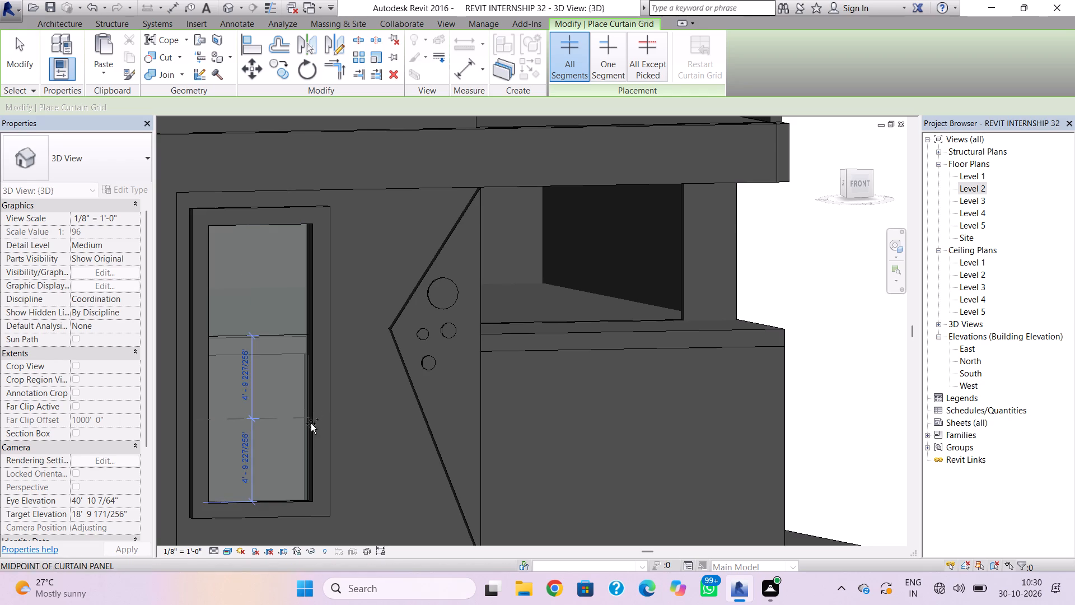
click(309, 427)
click(307, 423)
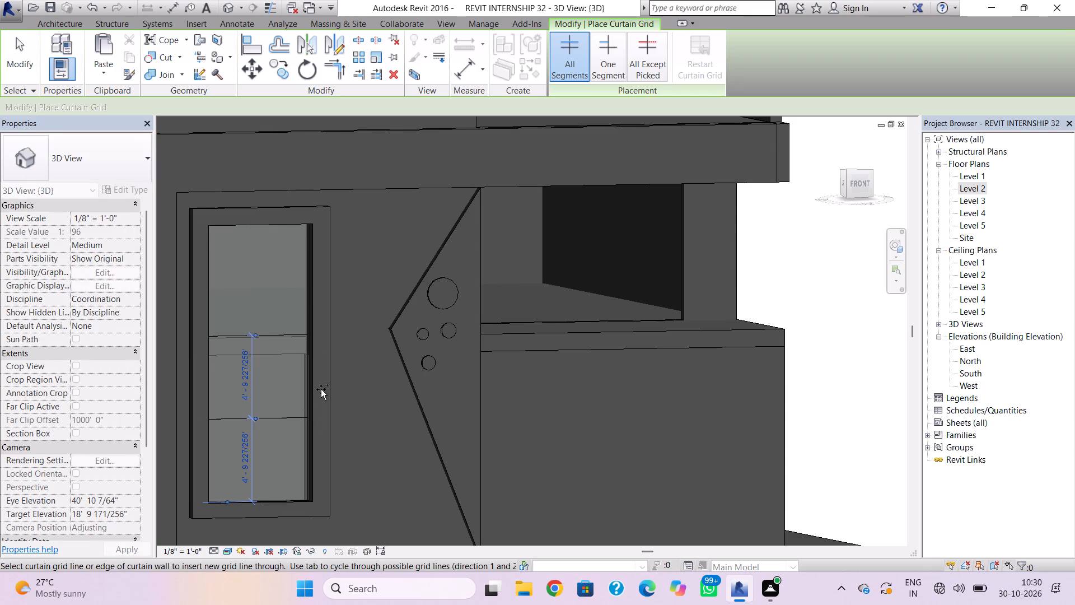
key(Escape)
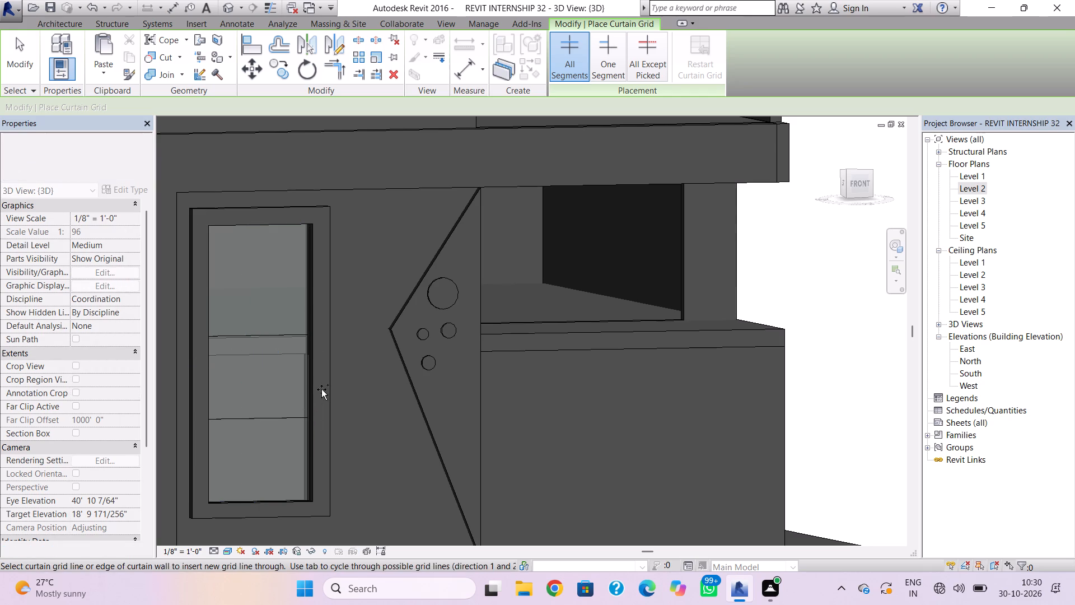
key(Escape)
Move the tall window's upper grid line up to 5' 10" below the glazing top.
click(236, 332)
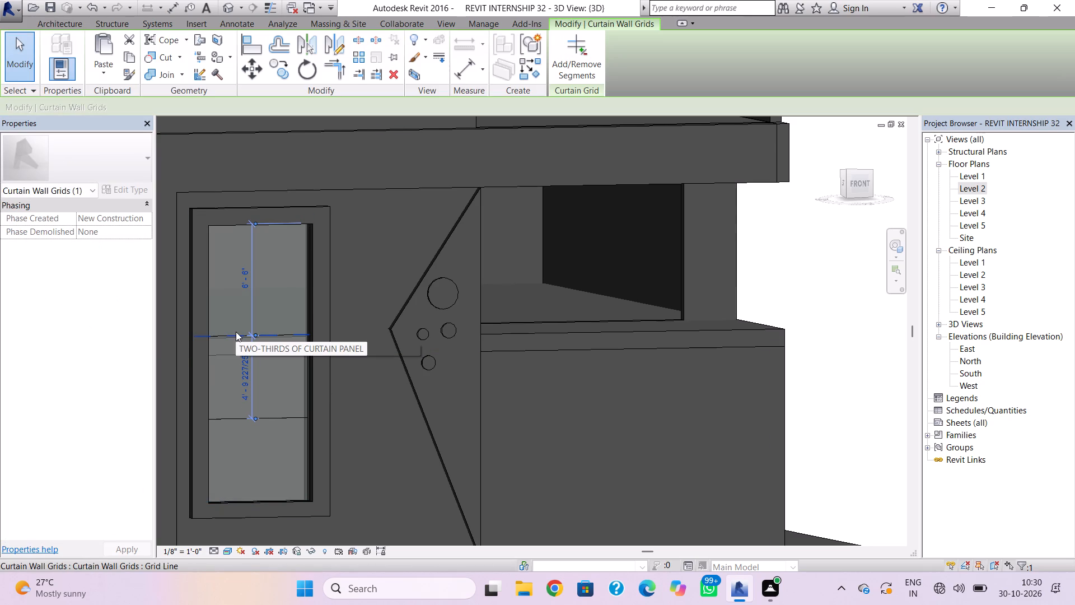
key(Up)
key(Up)
key(Up)
key(Up)
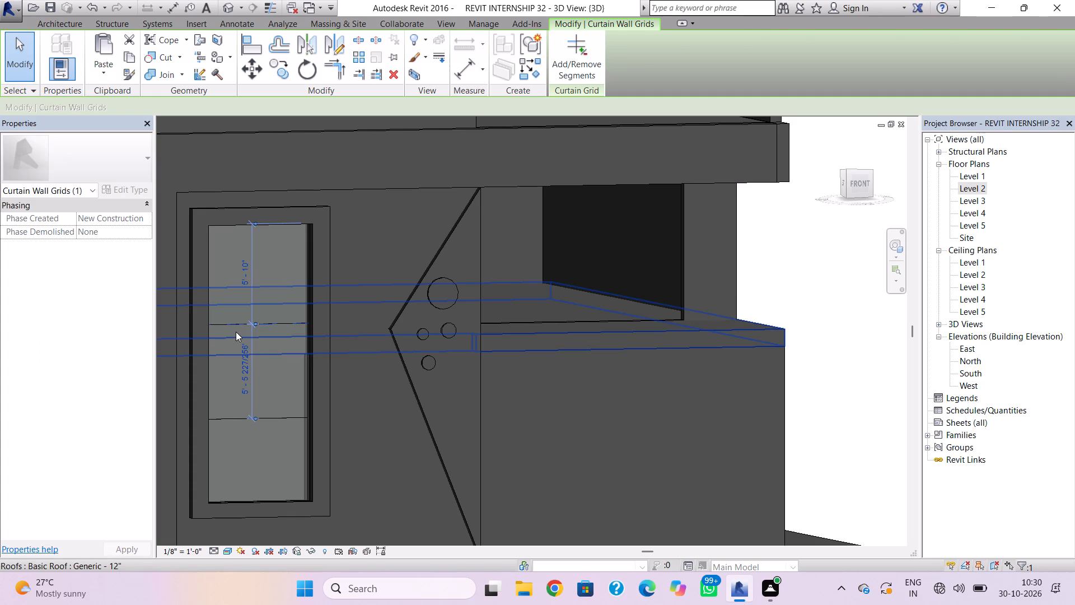
key(Escape)
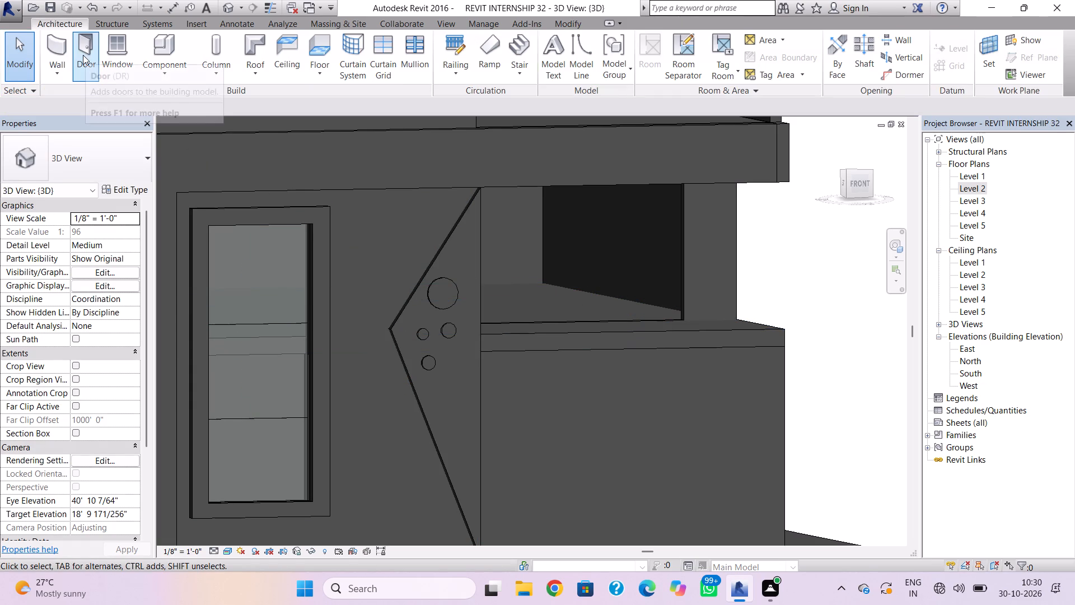
Place 2.5" x 5" rectangular mullions on the two horizontal grid lines of the tall window.
click(408, 40)
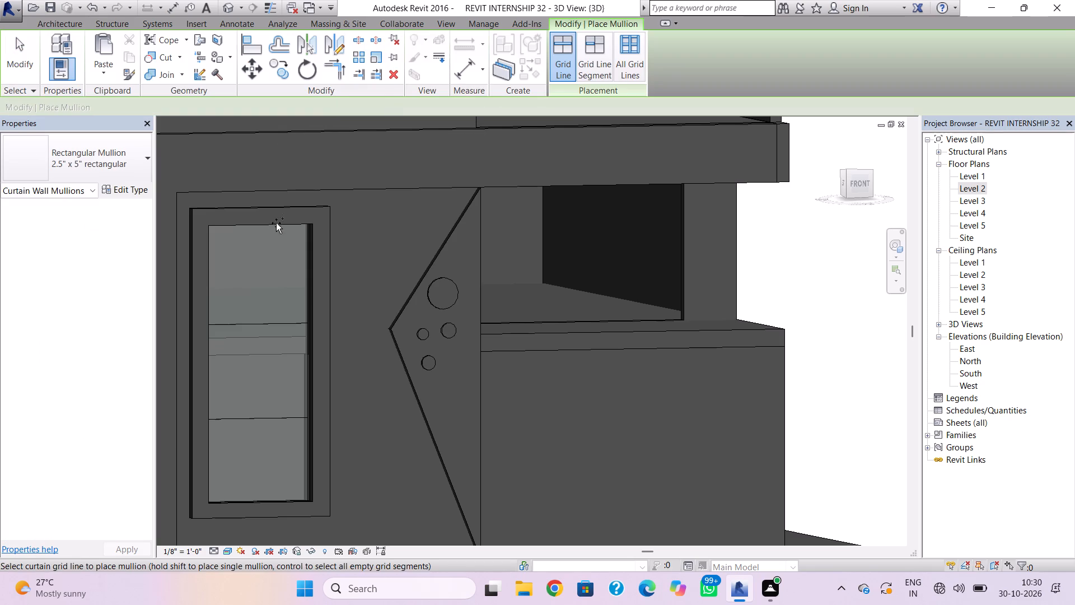
click(270, 322)
click(281, 422)
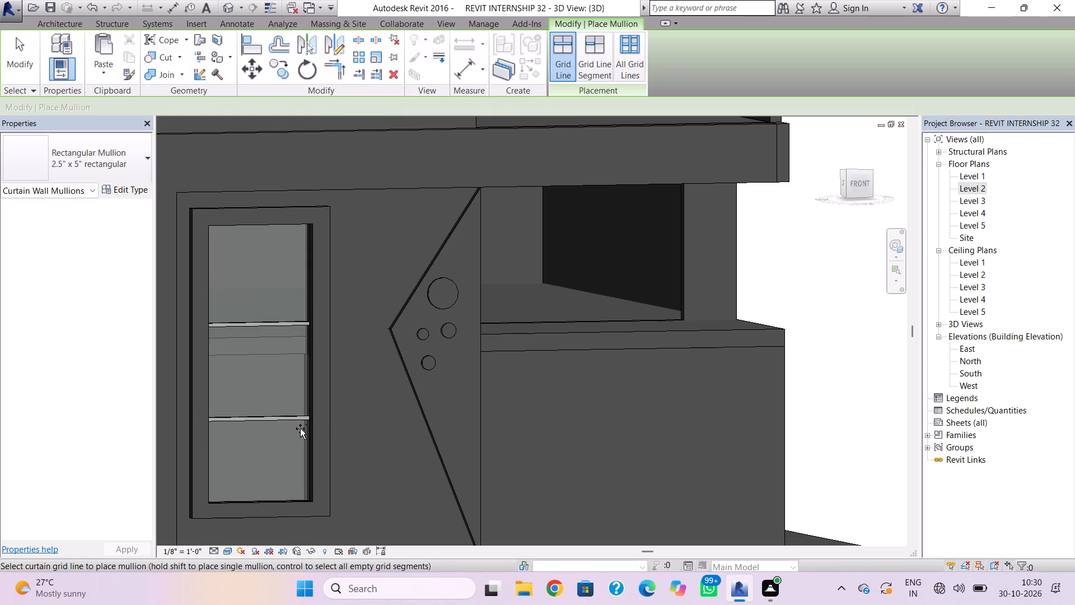
Place 2.5" x 5" rectangular mullions along the right, top and bottom edges of the tall window.
click(307, 435)
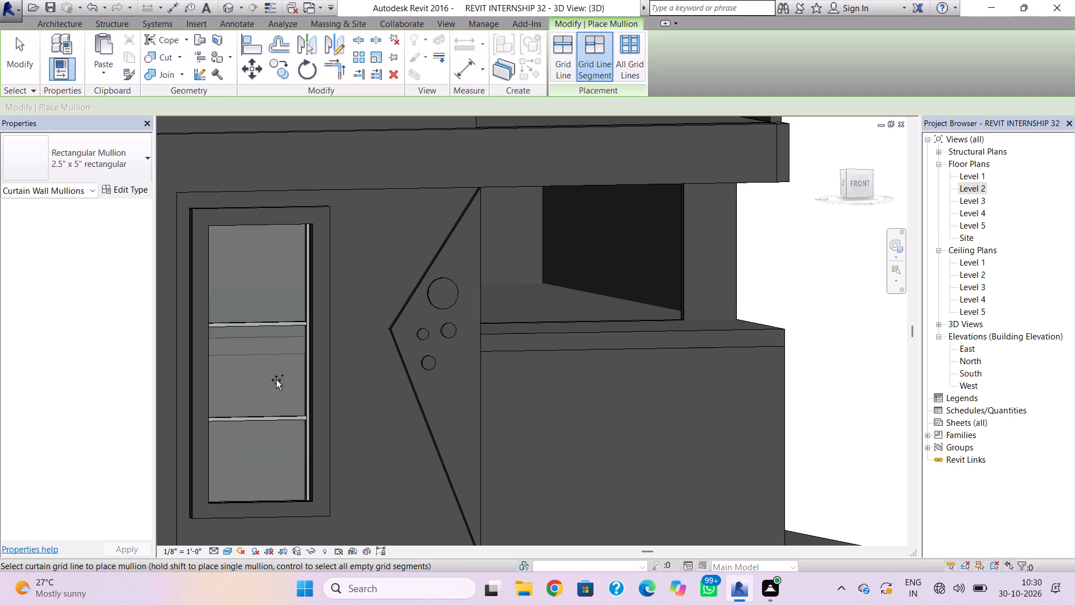
shift+right_drag(277, 381, 260, 395)
middle_drag(316, 385, 518, 343)
shift+right_drag(520, 341, 479, 359)
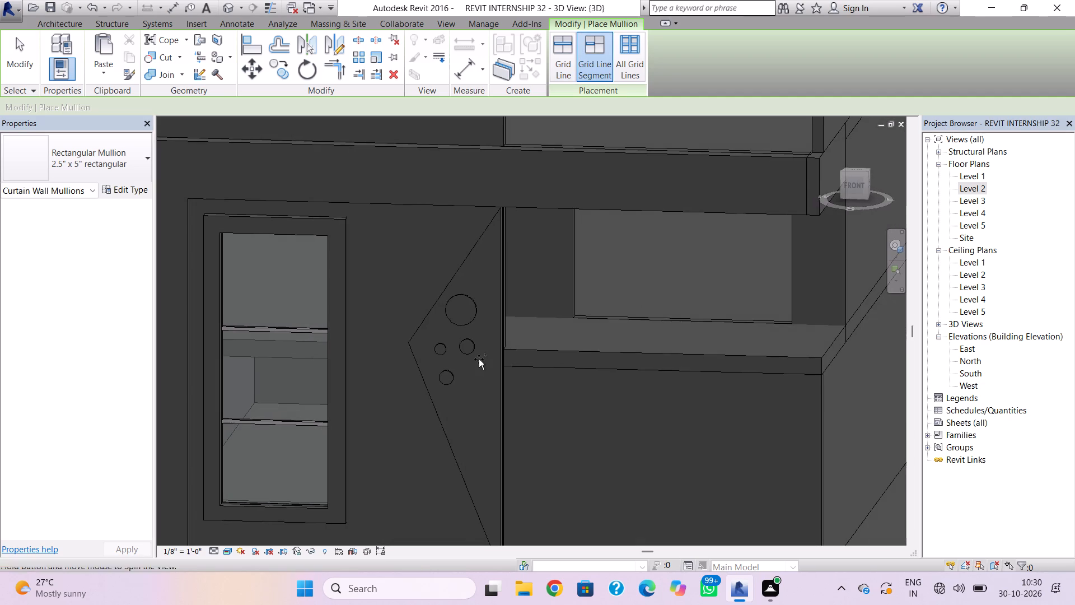
click(222, 376)
click(222, 376)
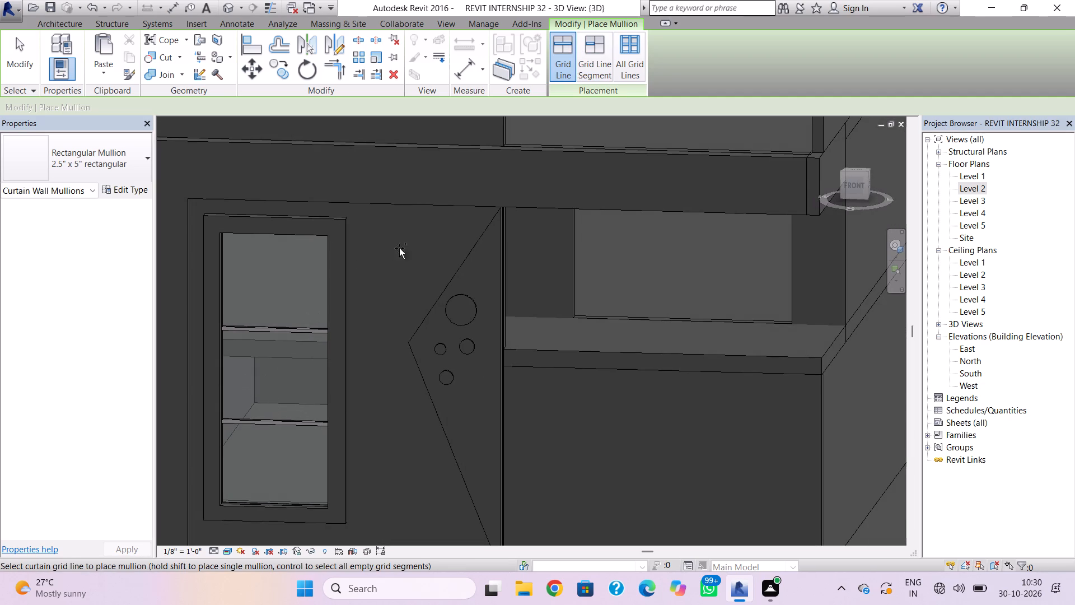
shift+right_drag(306, 278, 338, 231)
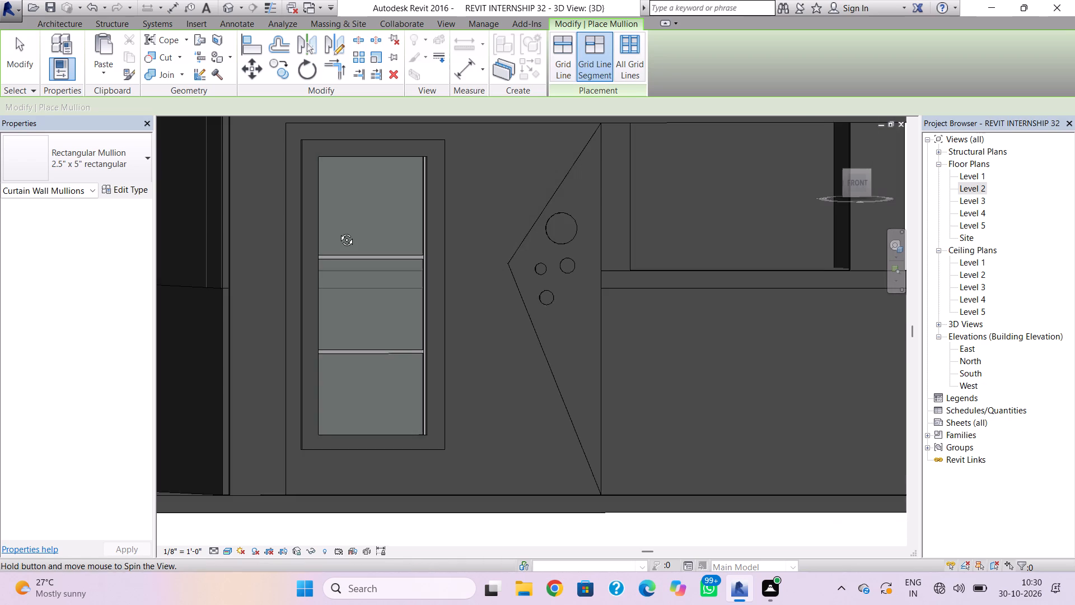
shift+right_drag(338, 231, 338, 231)
click(370, 155)
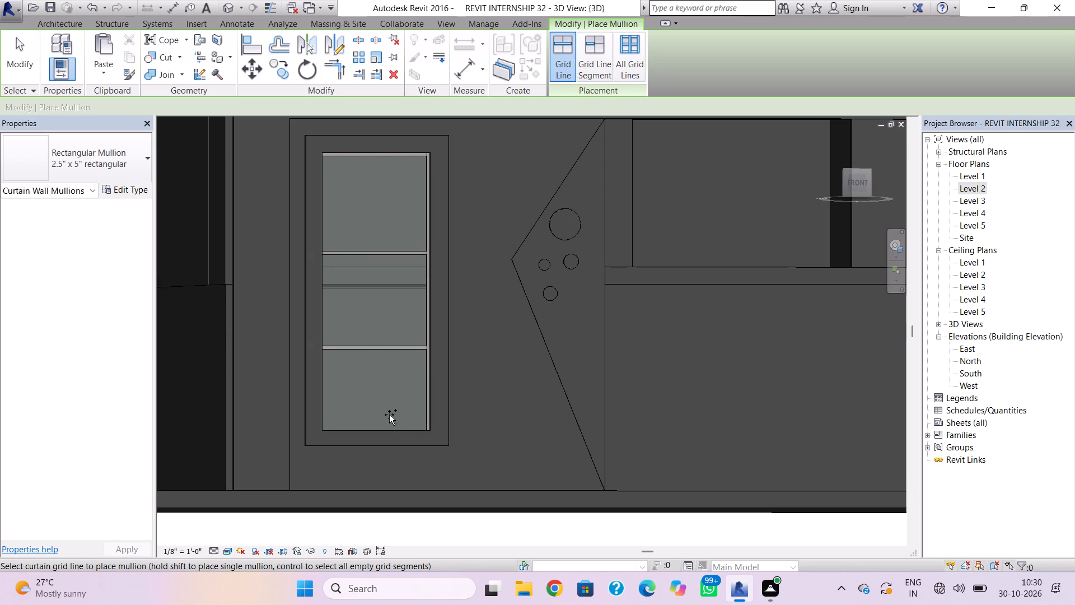
click(389, 427)
key(Escape)
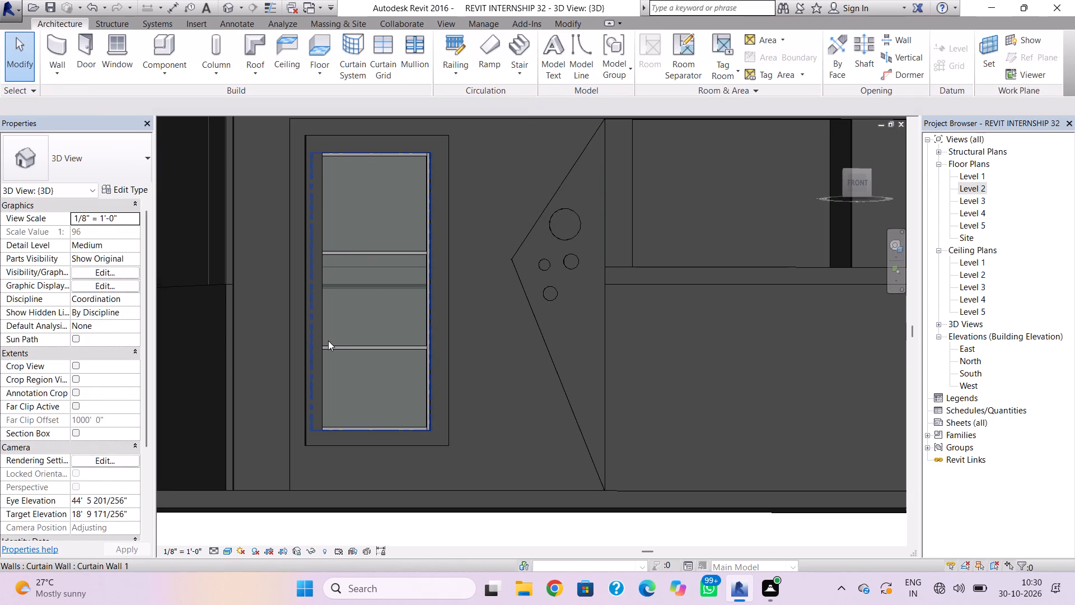
Place a 2.5" x 5" rectangular mullion along the left edge of the tall window.
click(328, 341)
drag(307, 286, 314, 286)
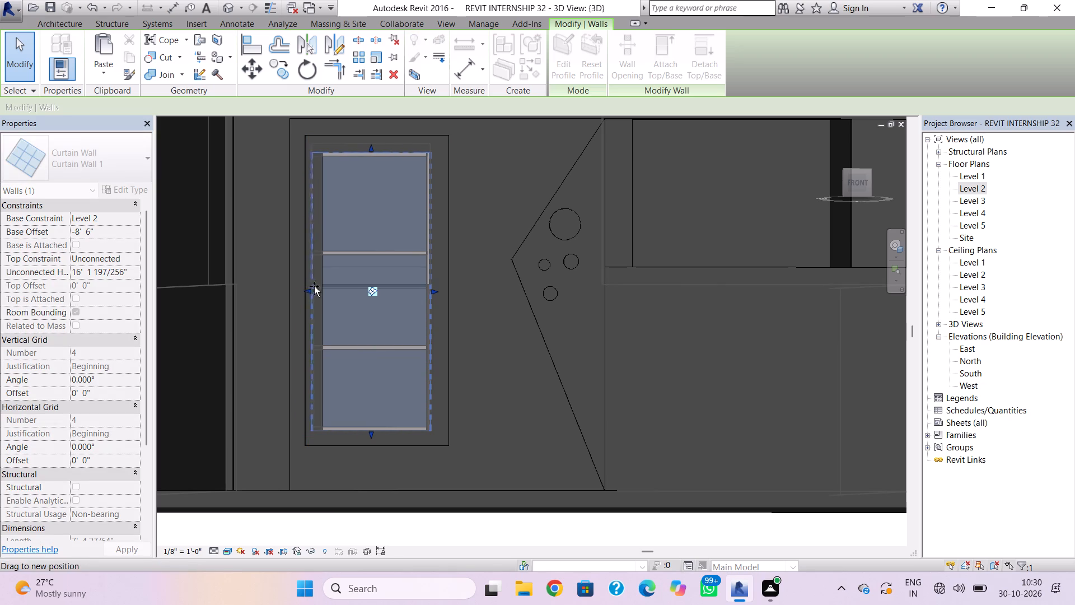
drag(314, 286, 319, 288)
click(375, 306)
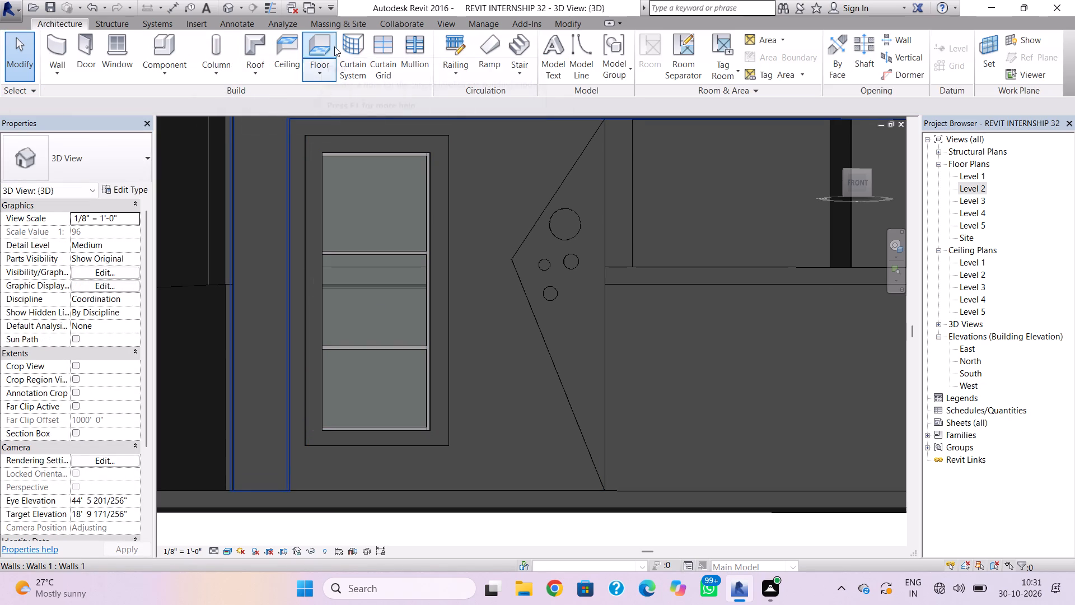
click(413, 46)
shift+right_drag(396, 204, 396, 204)
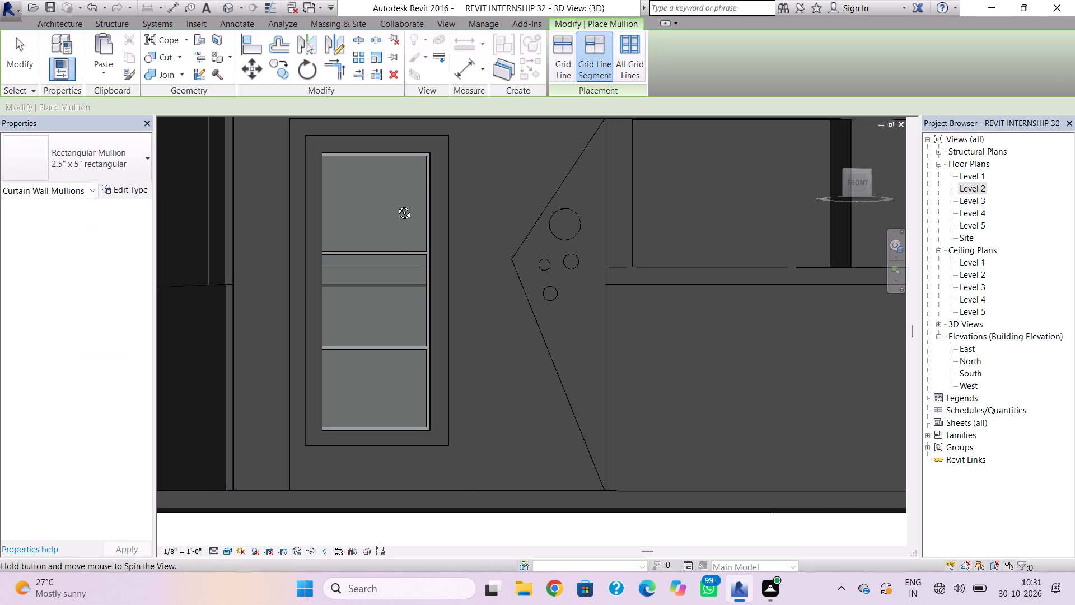
shift+right_drag(396, 204, 354, 244)
click(194, 325)
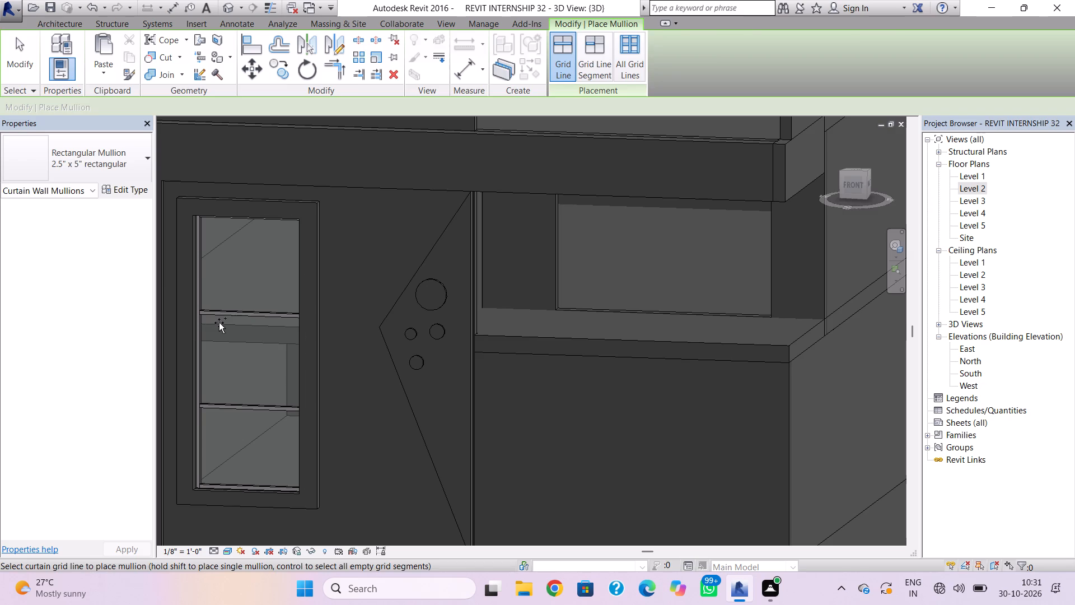
key(Escape)
Place two Fixed 36" x 72" windows near the front end of the building's left side wall, one on each storey.
scroll(224, 322, down, 3)
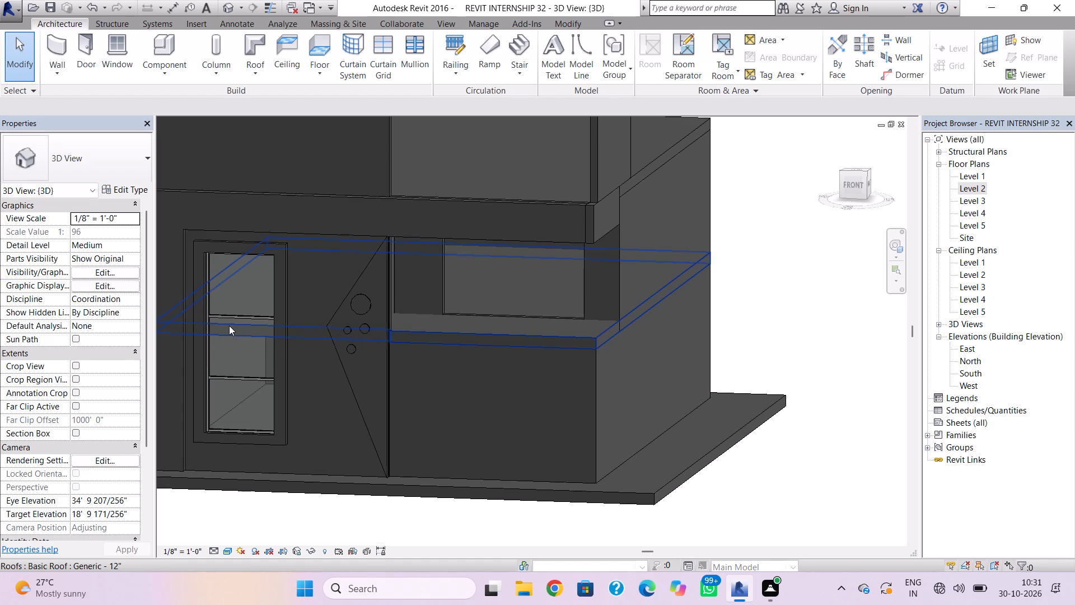
key(Escape)
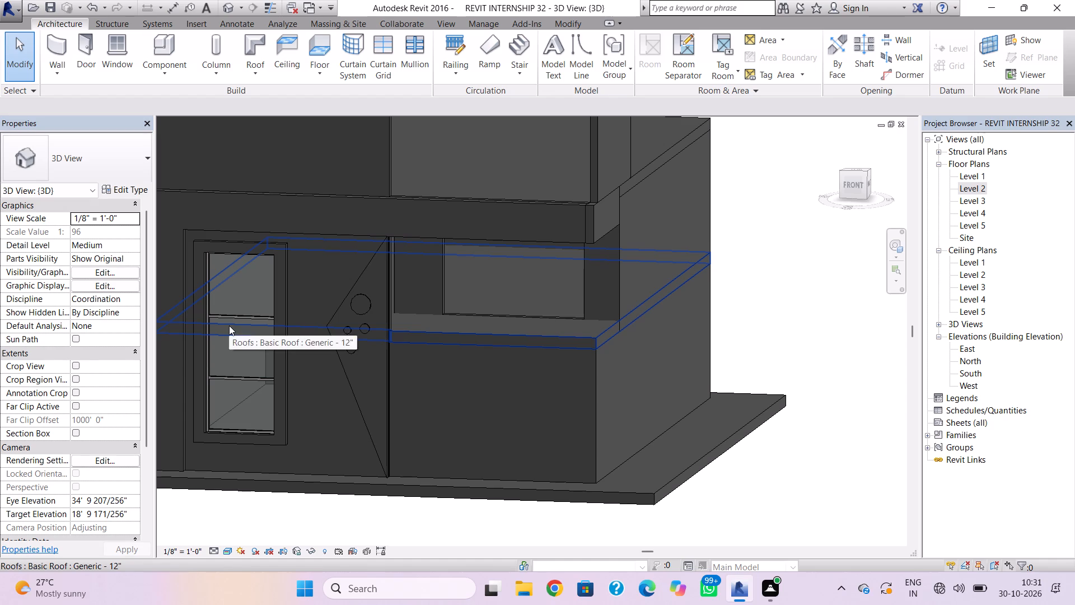
scroll(251, 271, down, 3)
shift+right_drag(266, 252, 312, 246)
key(Escape)
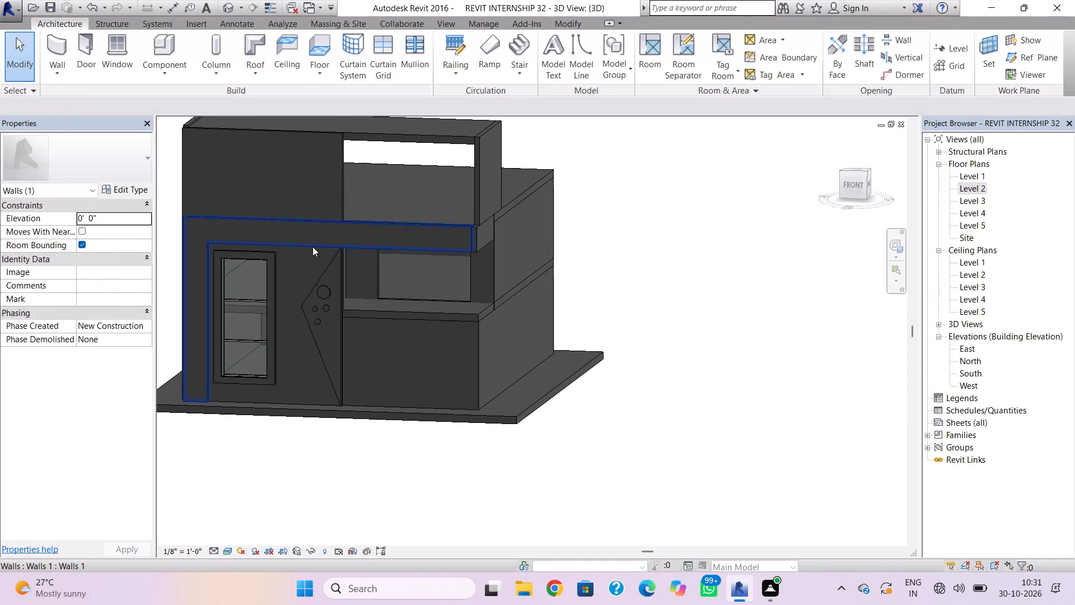
shift+right_drag(241, 191, 430, 204)
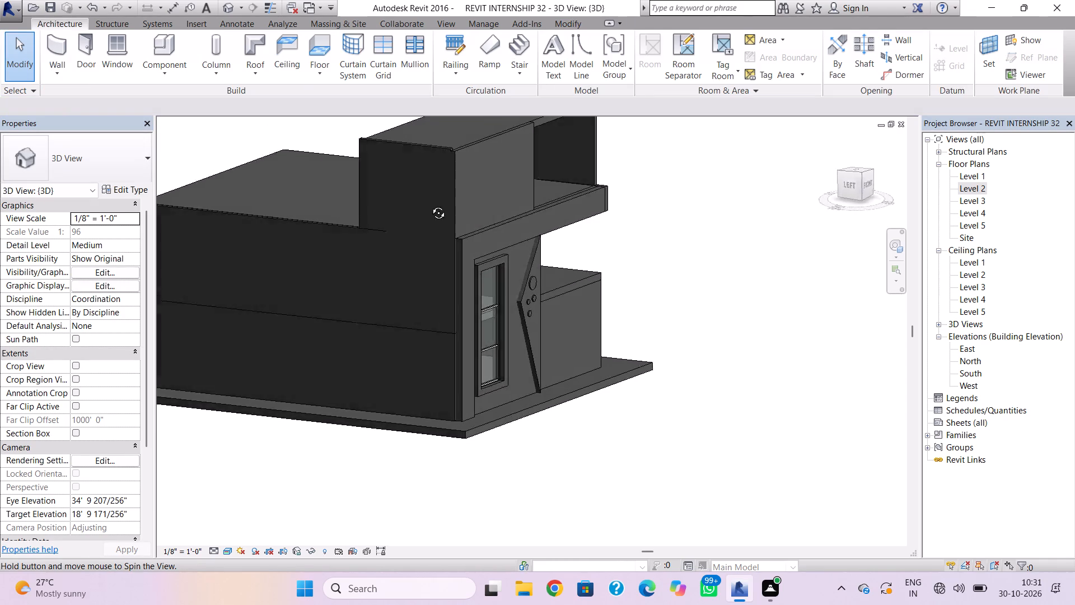
shift+right_drag(430, 204, 494, 190)
shift+right_click(494, 188)
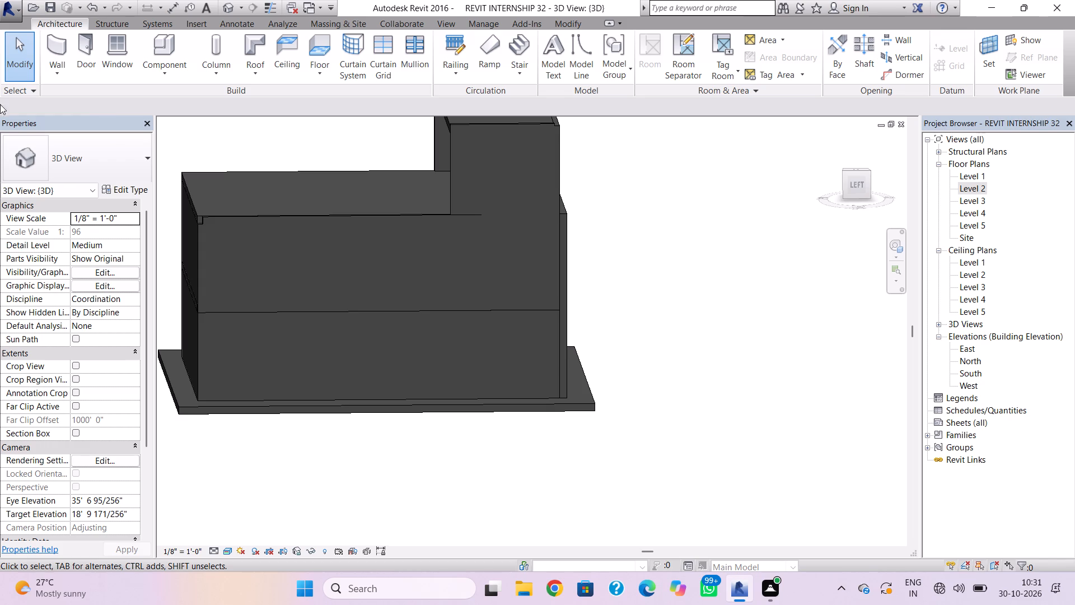
click(109, 53)
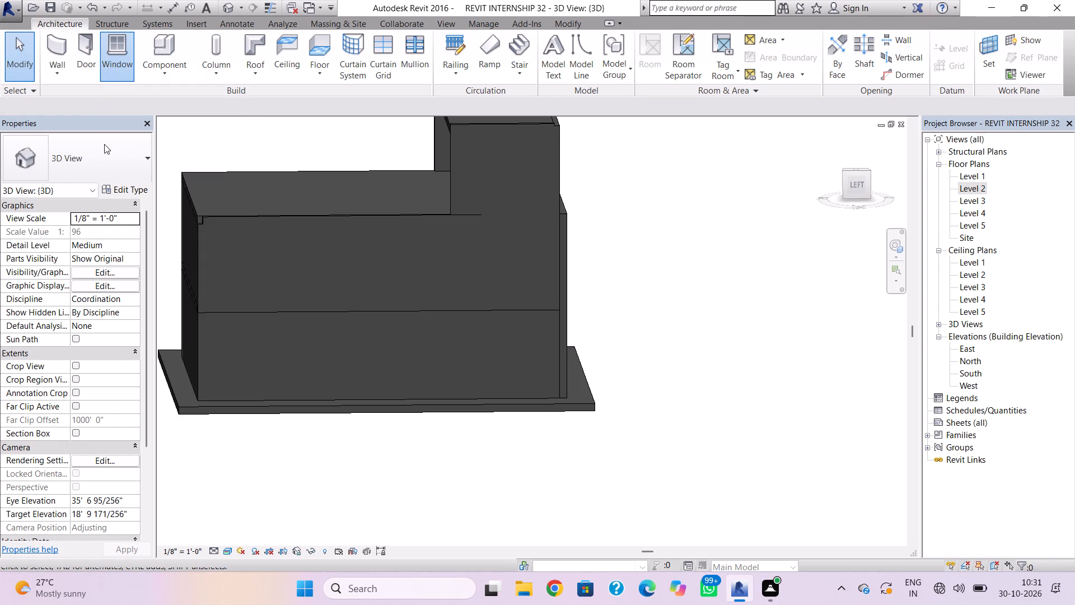
click(111, 164)
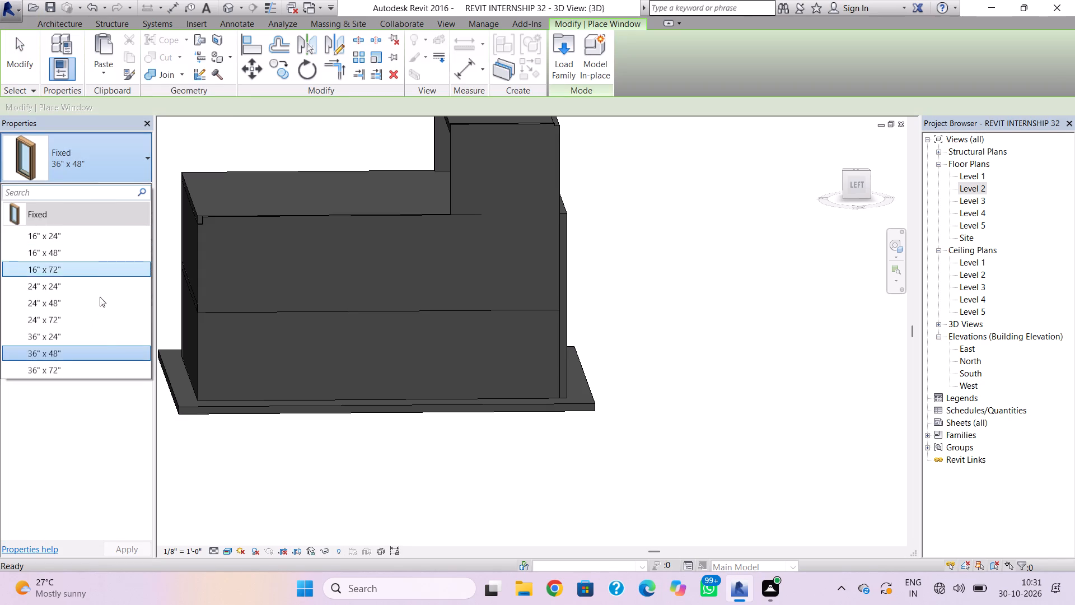
click(100, 375)
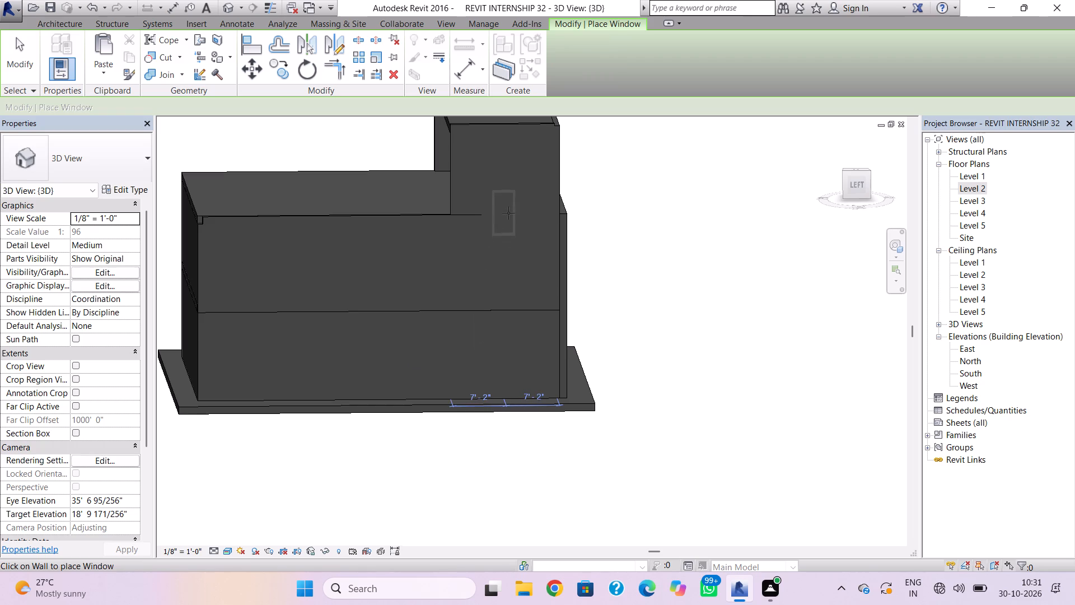
click(517, 216)
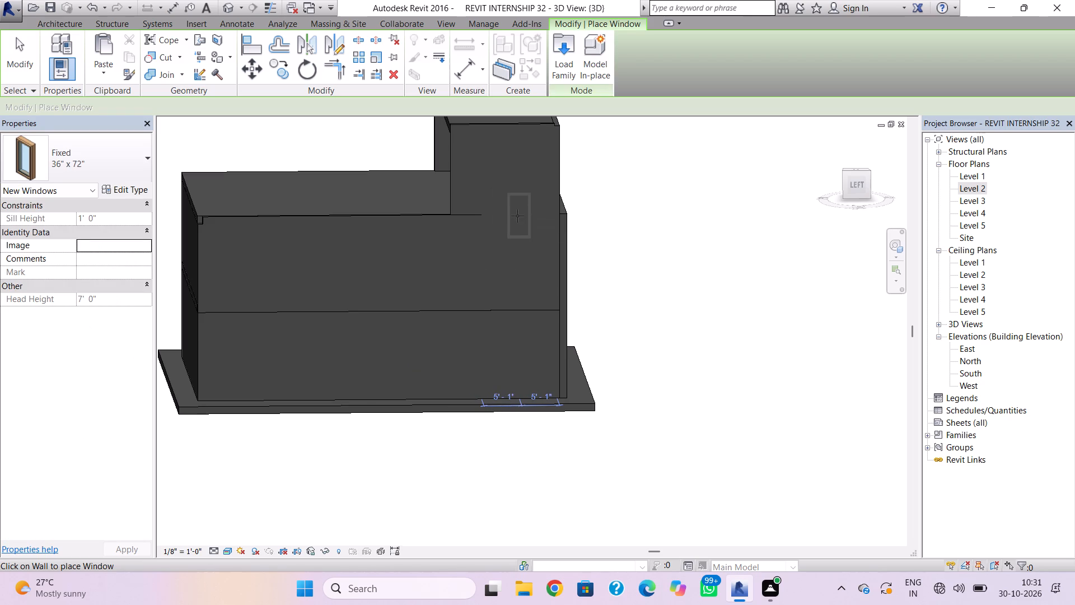
click(523, 350)
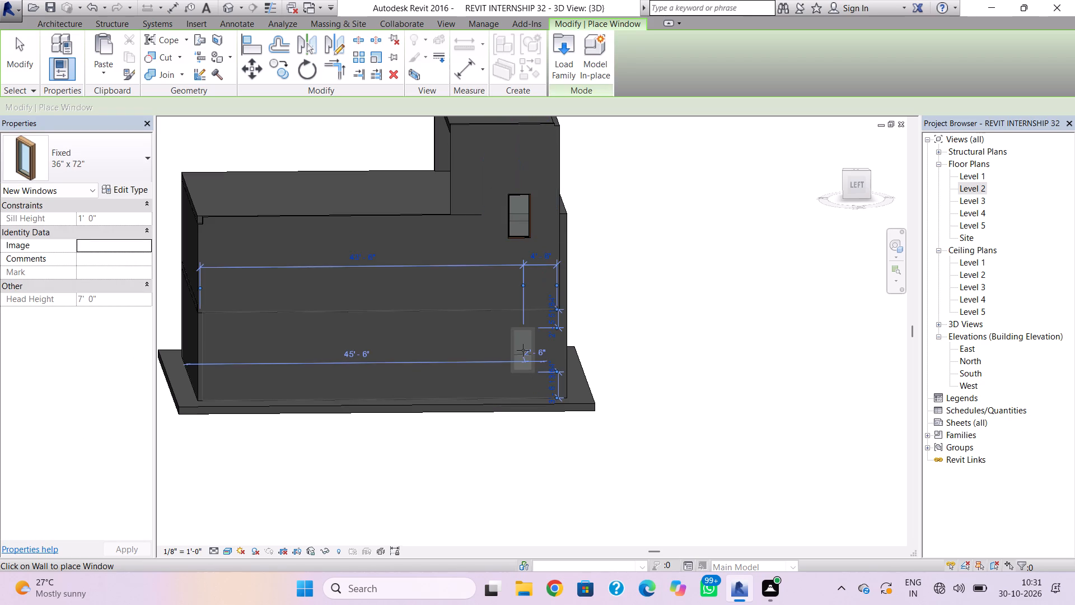
key(Escape)
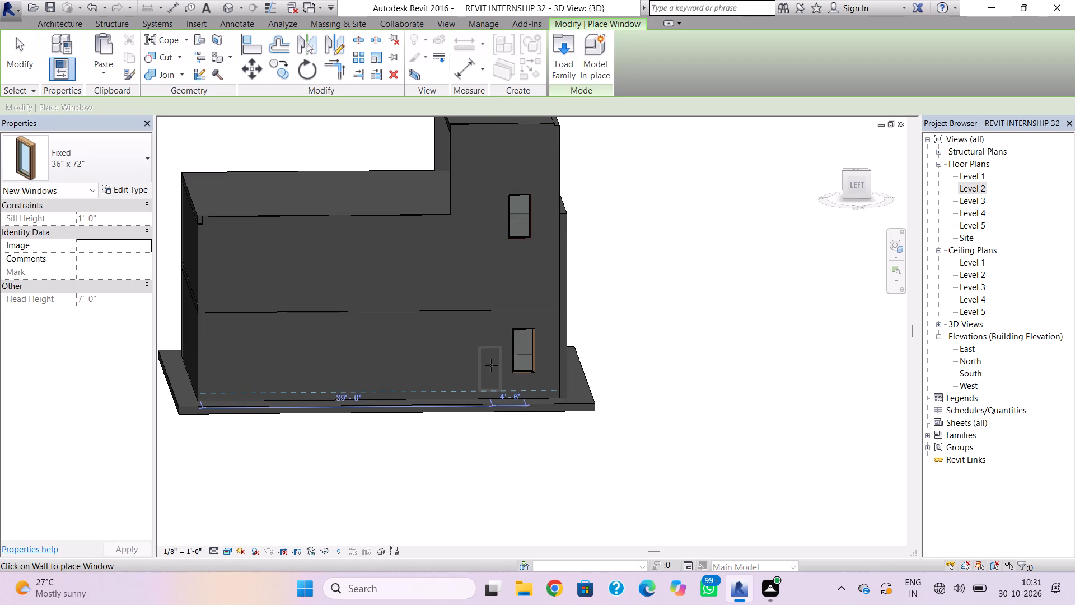
key(Escape)
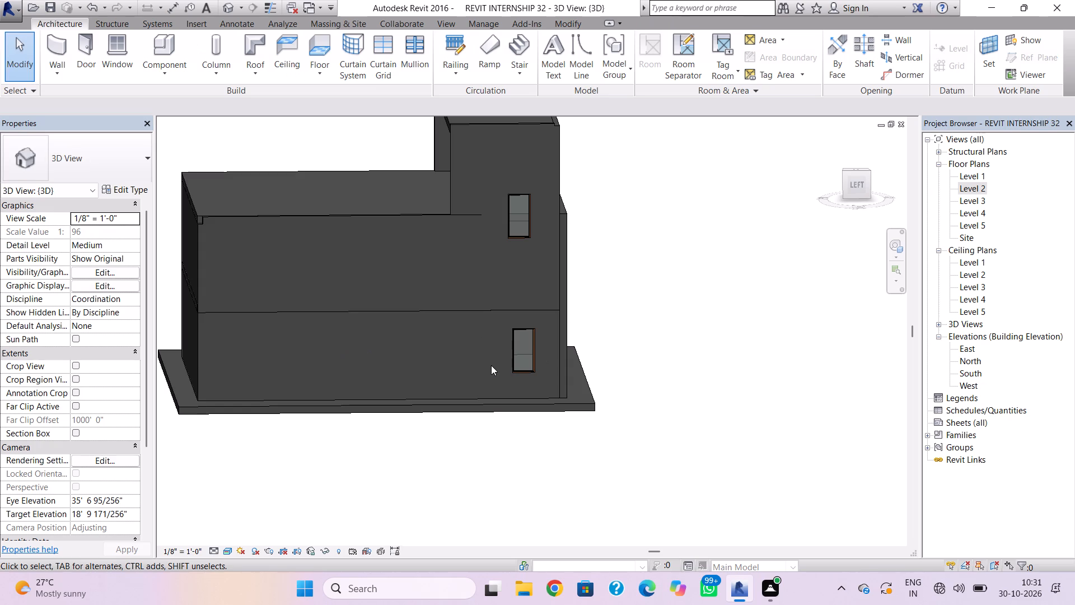
Nudge the upper side window down to a sill height of about 5' 9" and slightly toward the front corner.
click(521, 230)
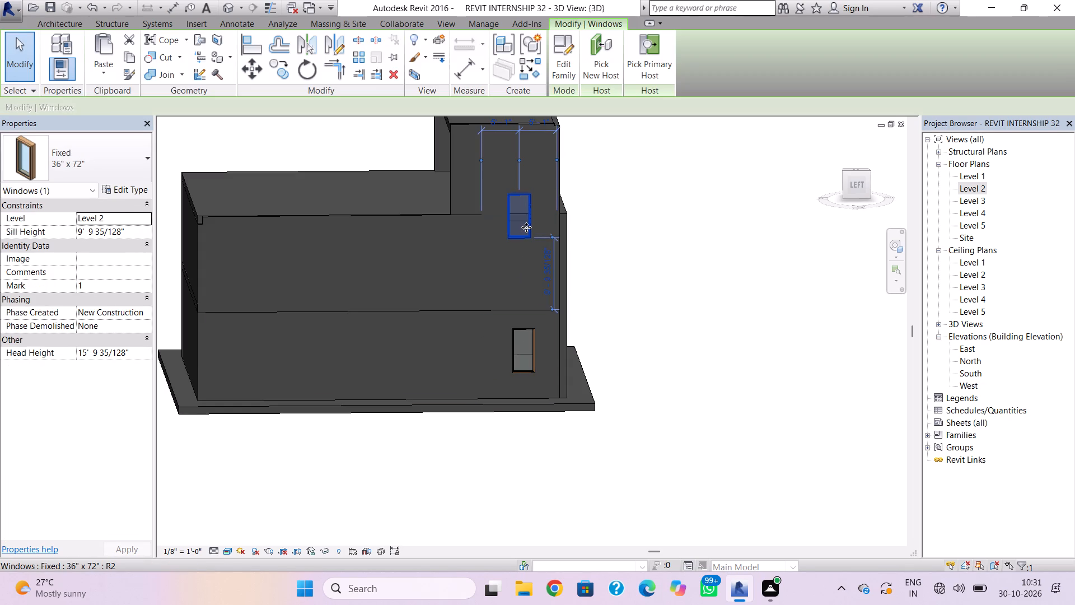
key(Down)
key(Down)
key(Down)
key(Right)
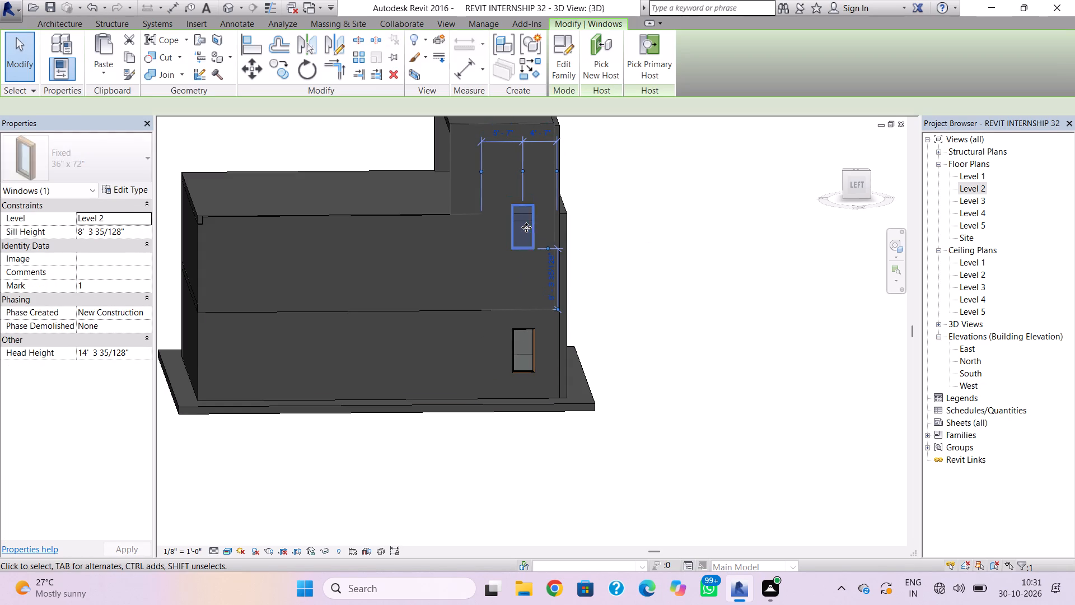
key(Right)
key(Down)
key(Down)
key(Down)
key(Down)
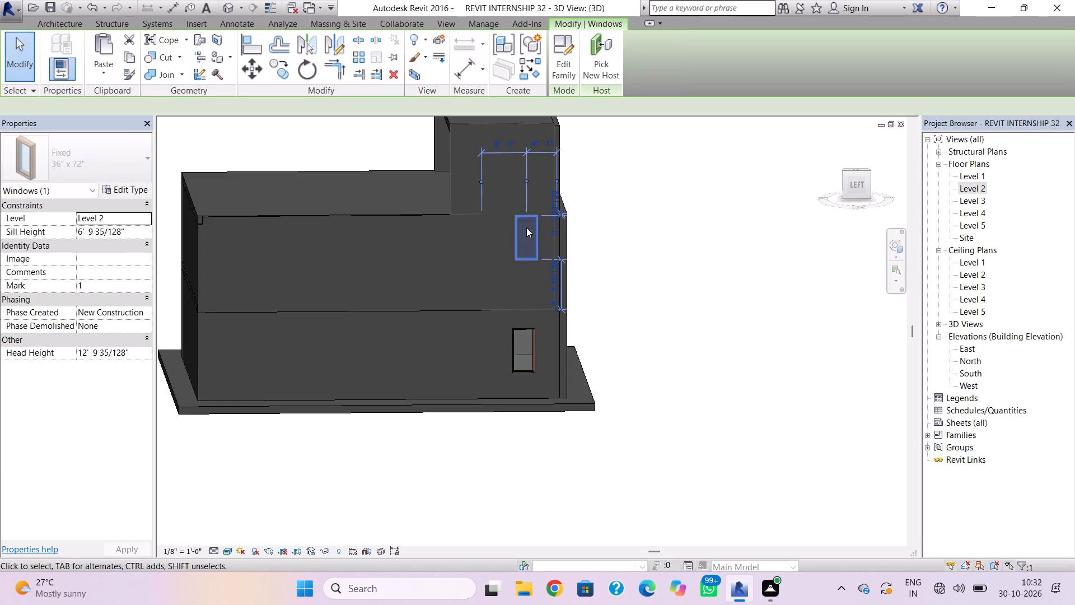
key(Right)
key(Down)
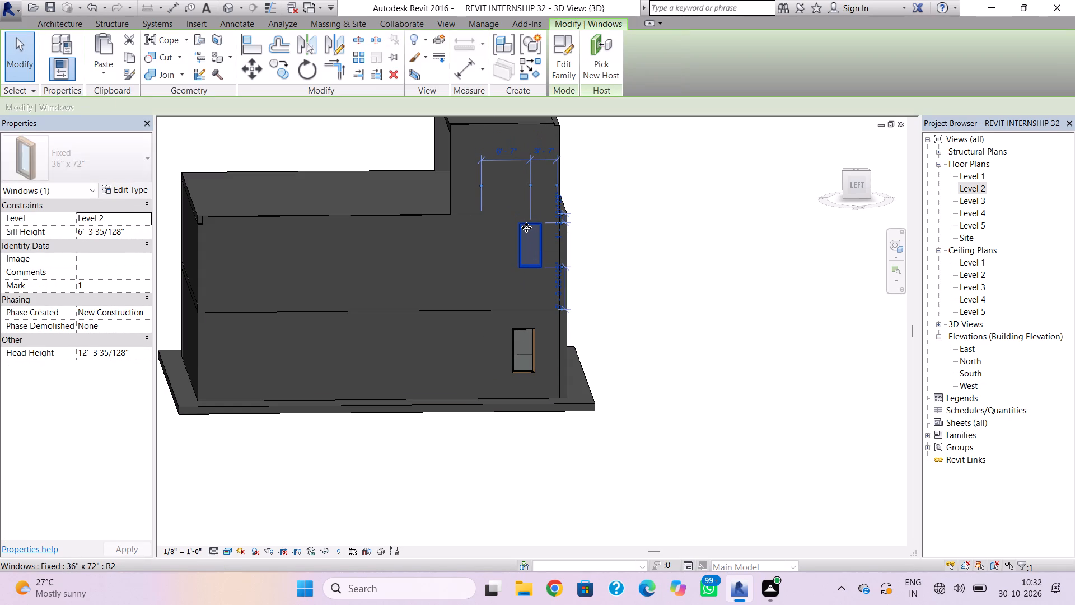
click(619, 303)
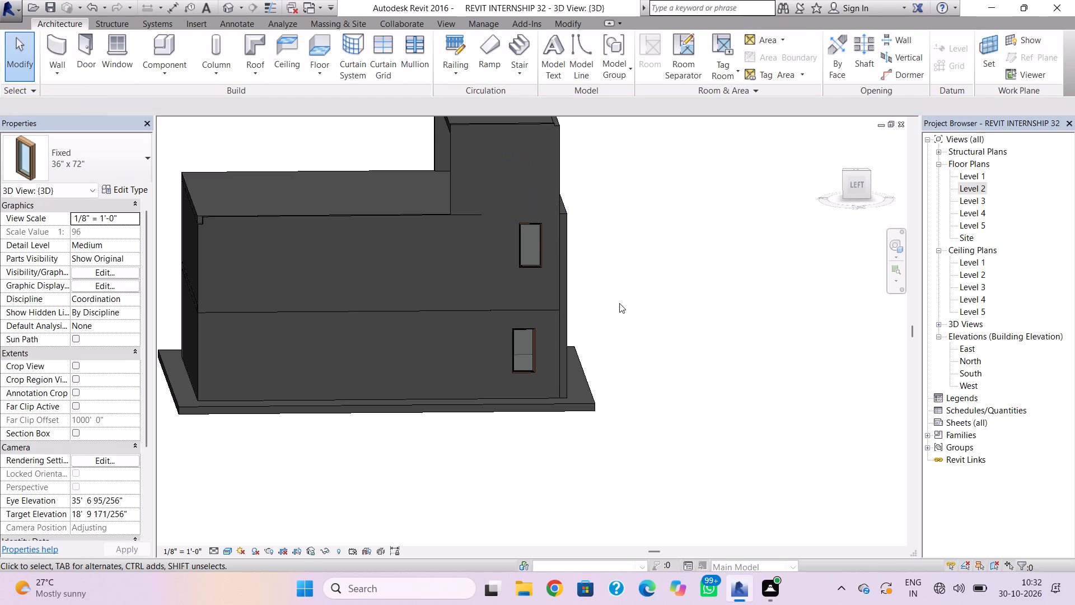
Nudge the lower side window three increments toward the building's front corner.
click(531, 351)
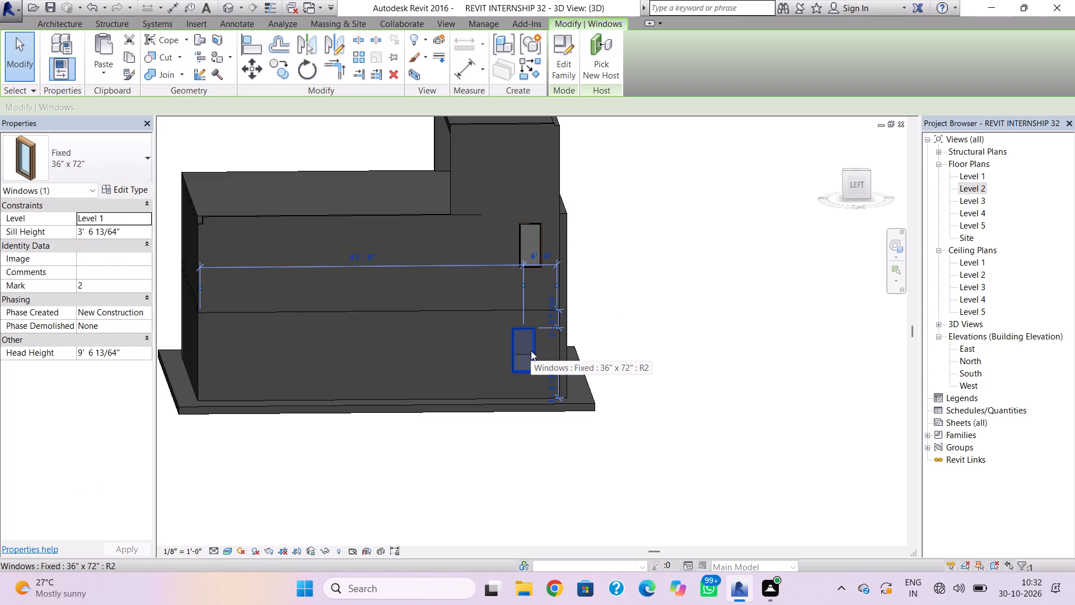
key(Right)
key(Right)
key(Right)
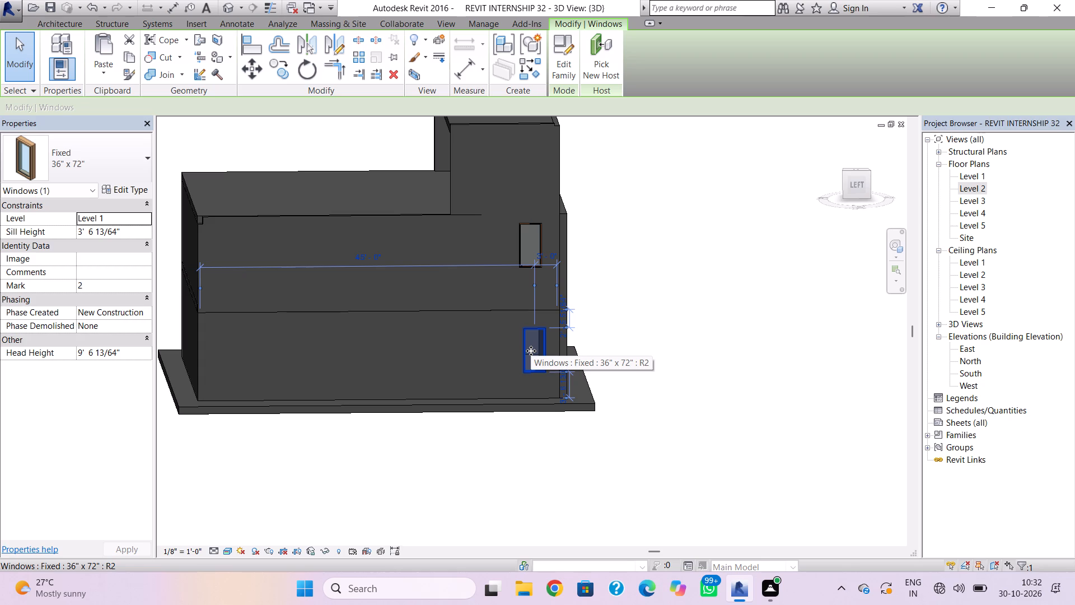
key(Escape)
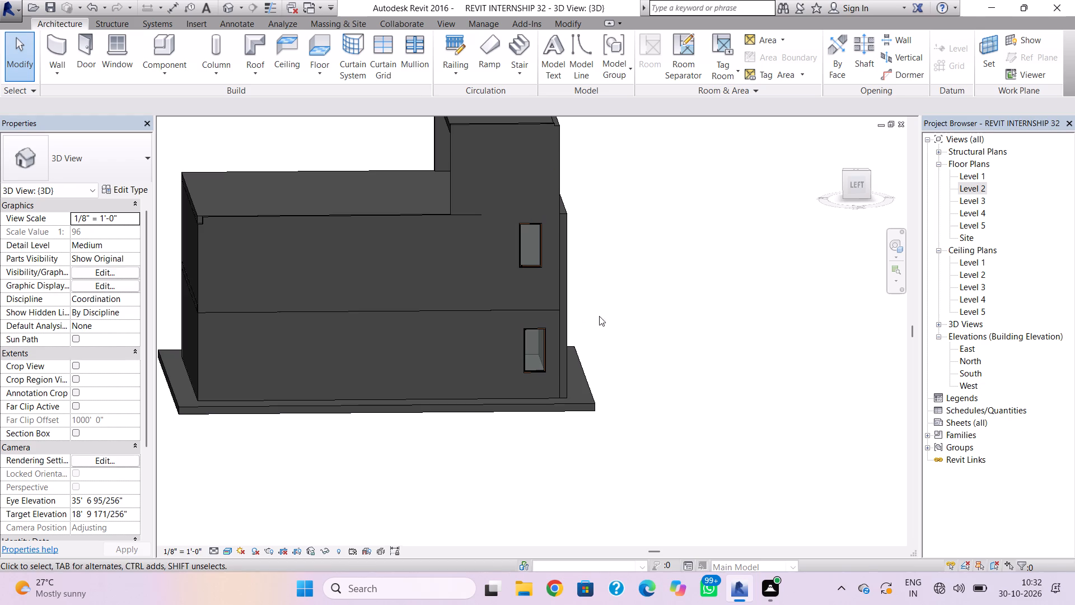
Nudge the upper side window two increments toward the front corner, roughly in line with the lower window.
shift+right_drag(627, 320, 597, 320)
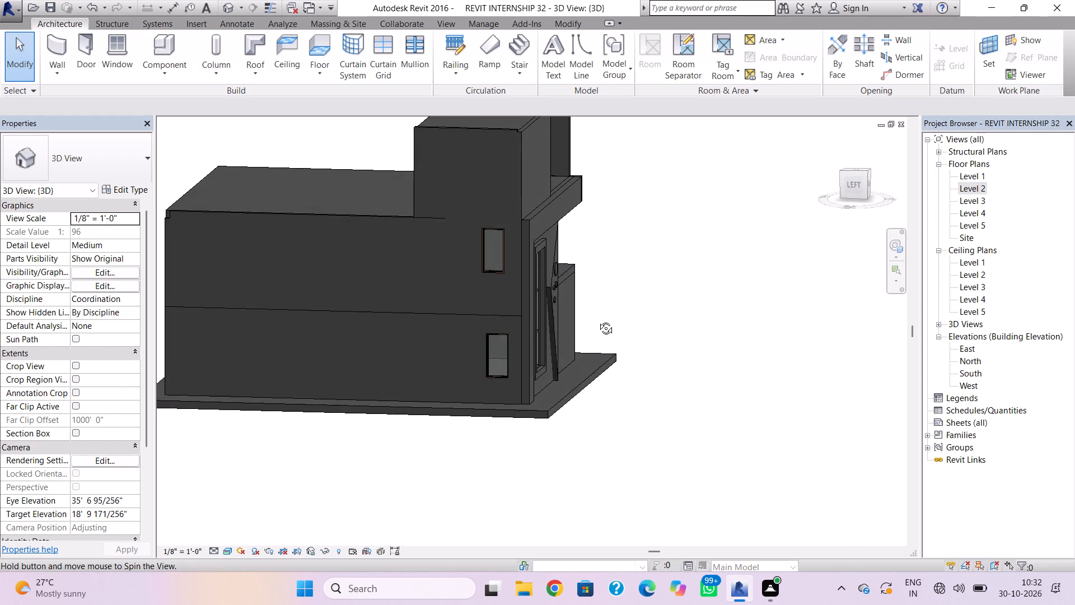
shift+right_drag(597, 320, 600, 318)
click(511, 268)
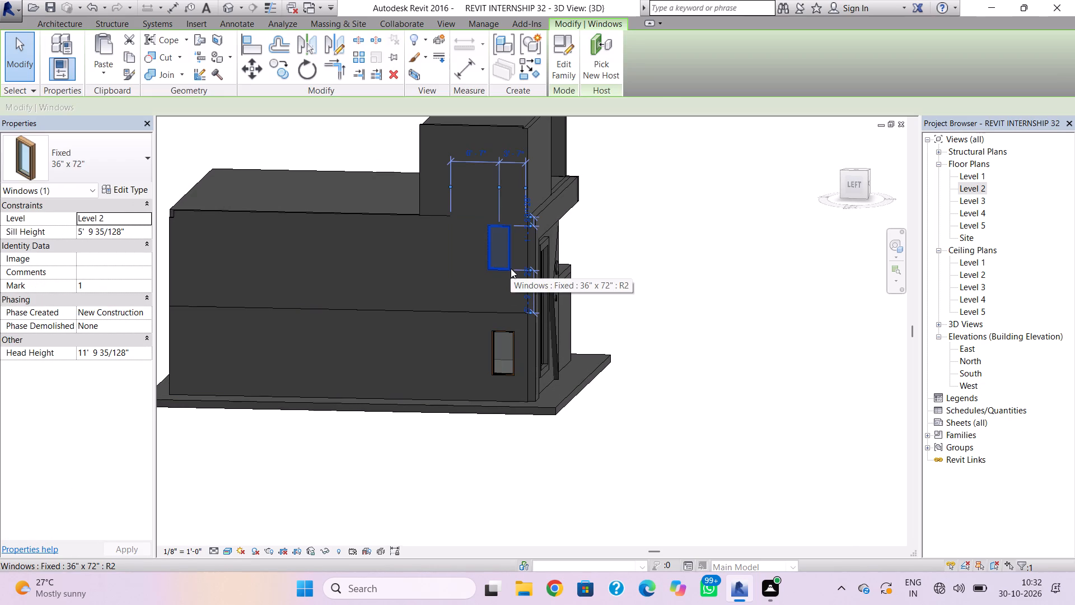
key(Right)
key(Right)
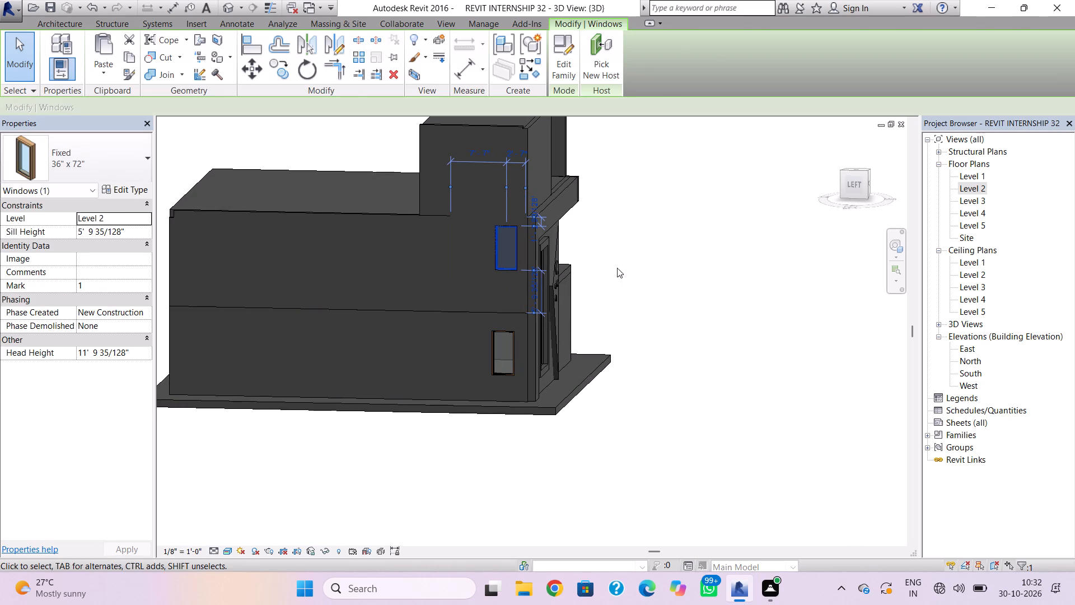
click(665, 274)
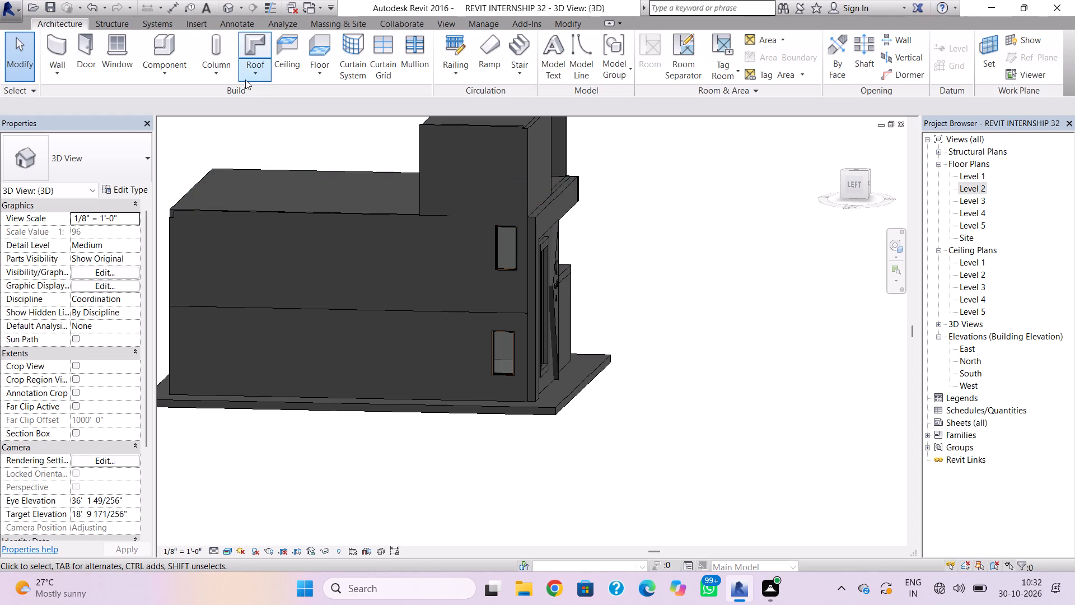
Start an in-place model in the Walls category, keeping the suggested name.
click(184, 77)
click(176, 126)
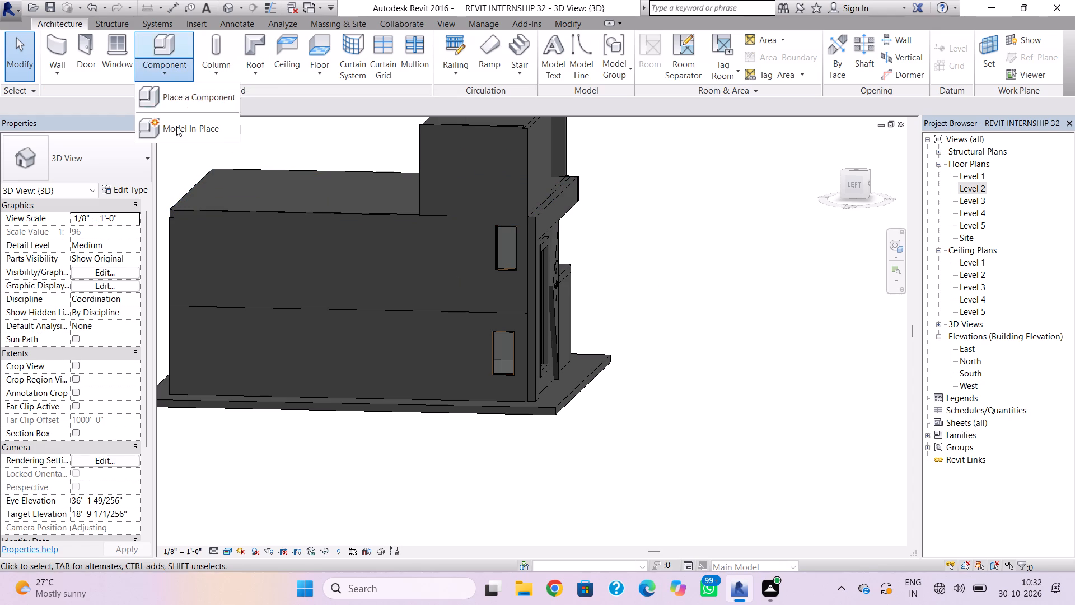
drag(627, 208, 653, 332)
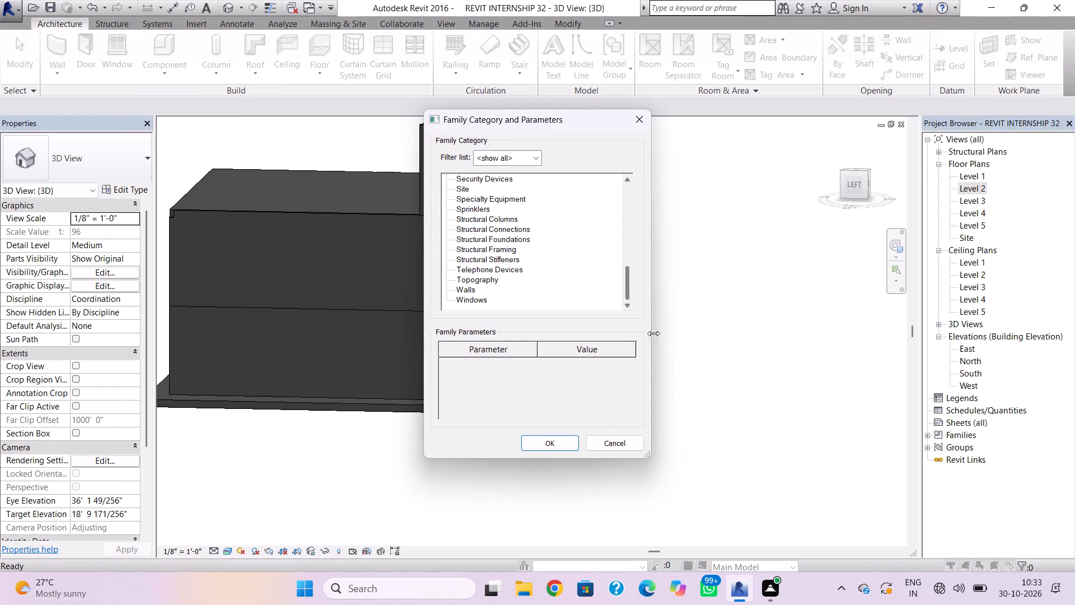
click(455, 283)
click(469, 287)
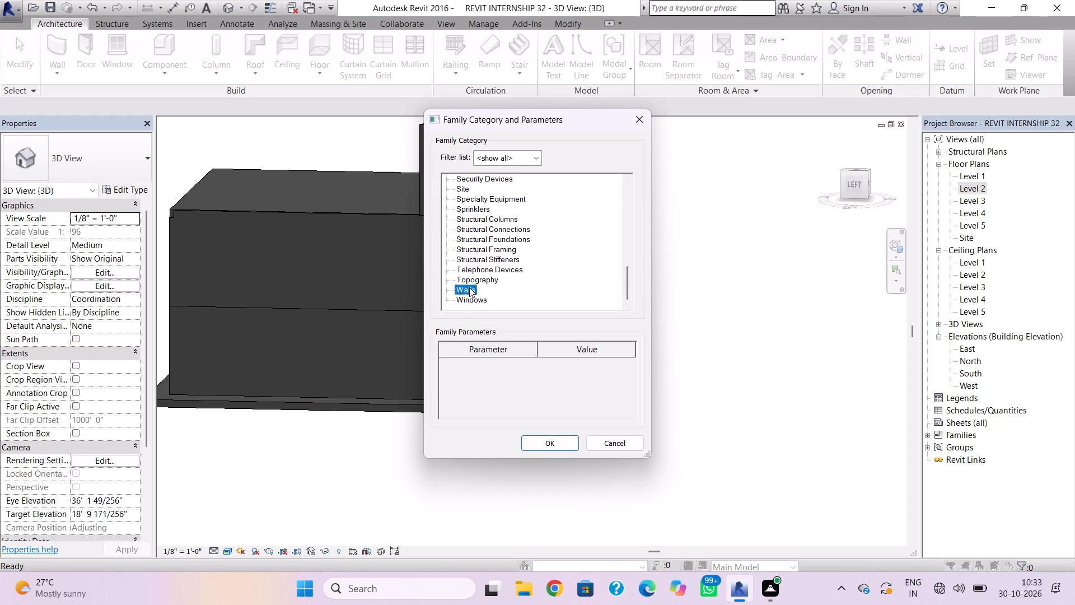
click(551, 441)
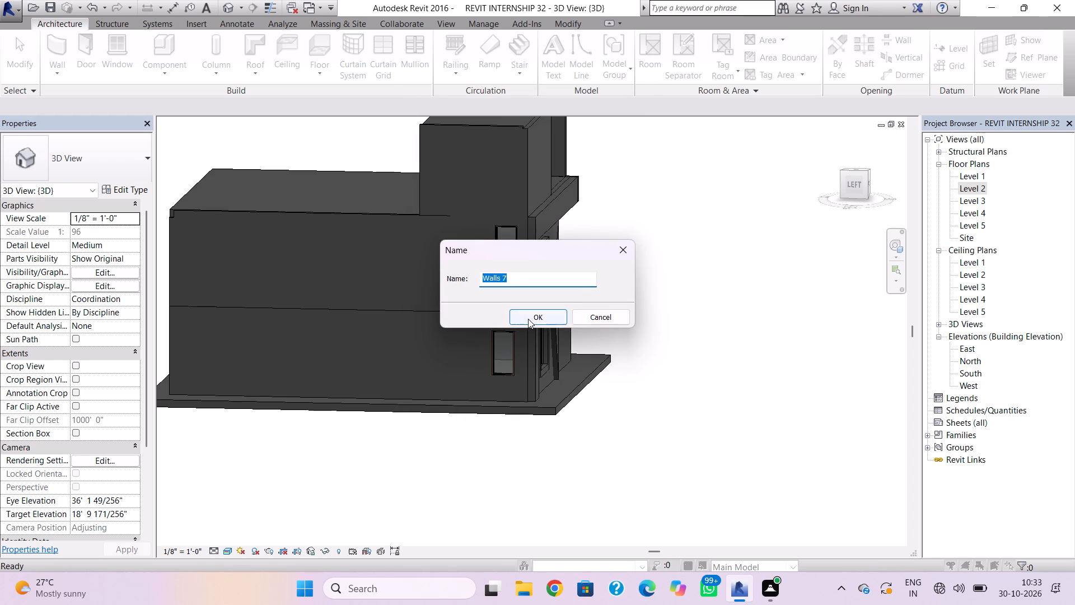
click(528, 319)
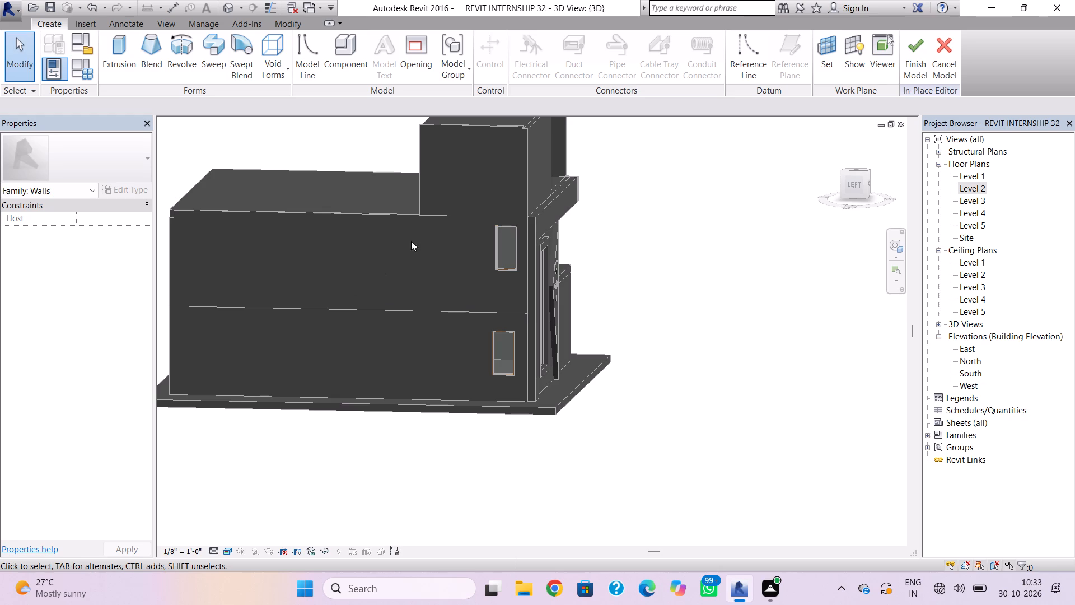
Using the left side wall as work plane, sketch an extrusion rectangle about 20' 6" long beside the windows and delete its front-end line.
click(819, 48)
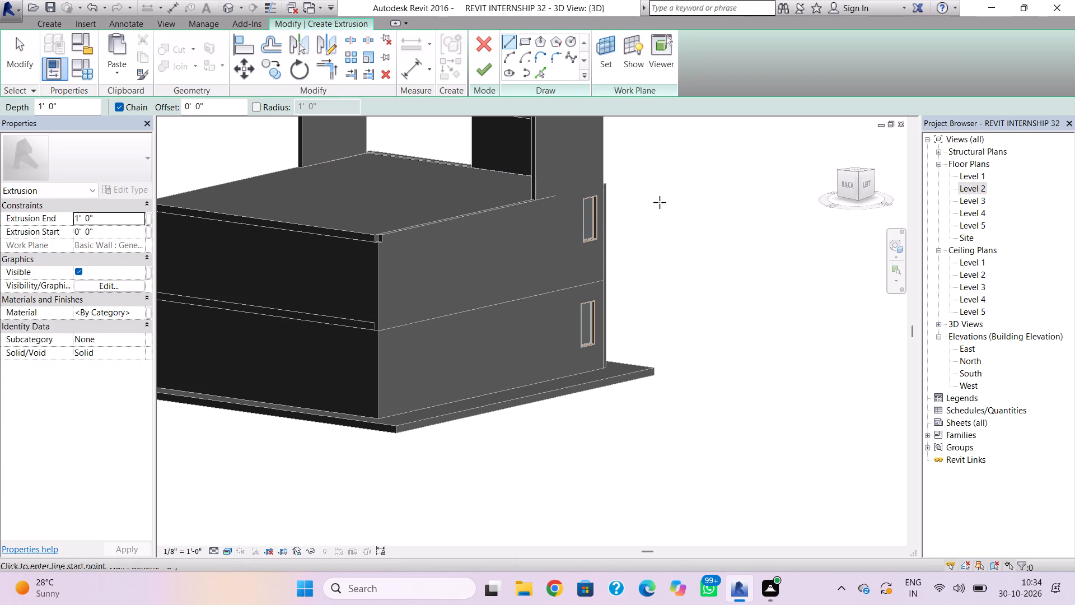
ctrl+right_drag(664, 204, 583, 208)
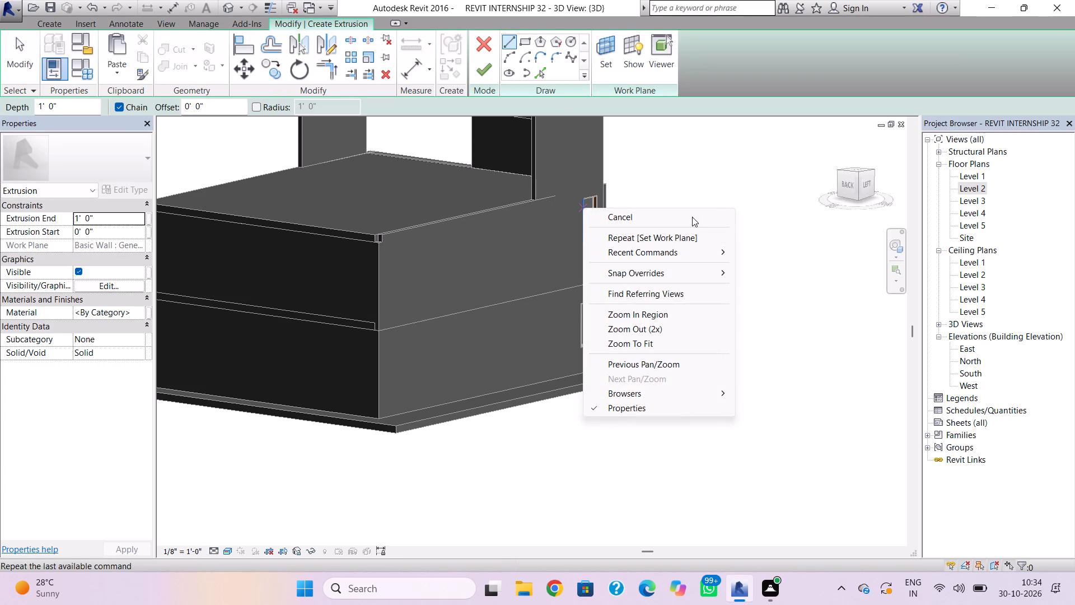
key(Escape)
shift+right_drag(753, 221, 651, 201)
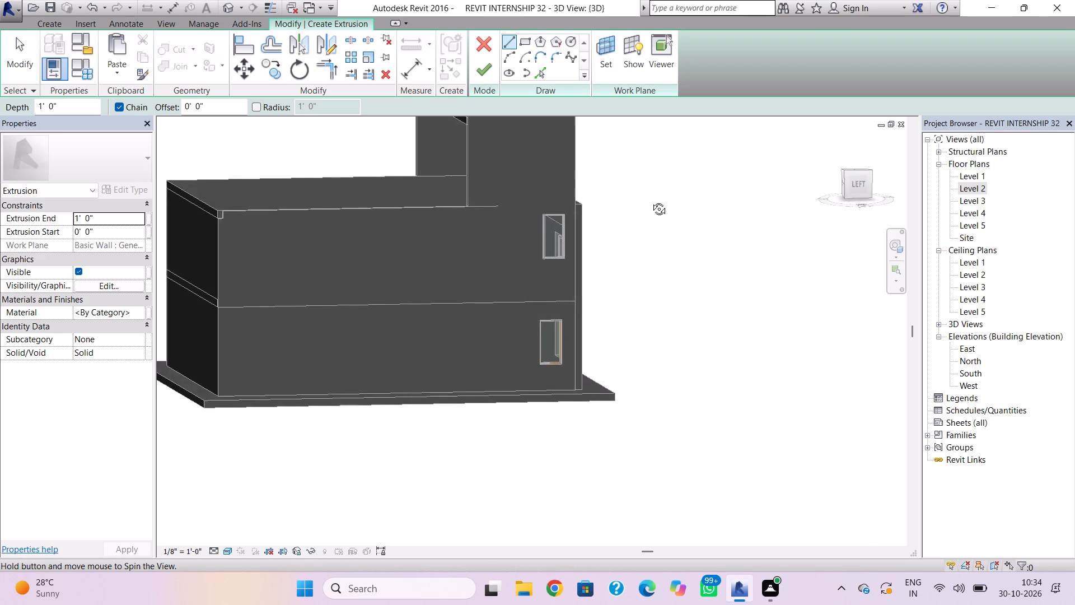
shift+right_drag(651, 201, 633, 181)
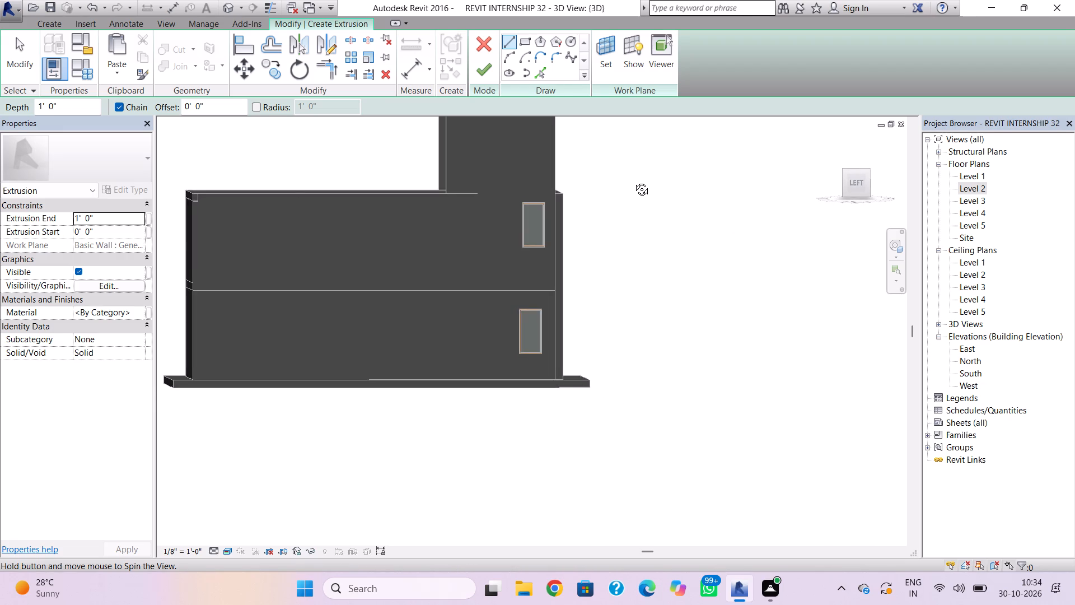
shift+right_drag(633, 181, 630, 178)
middle_drag(640, 182, 659, 199)
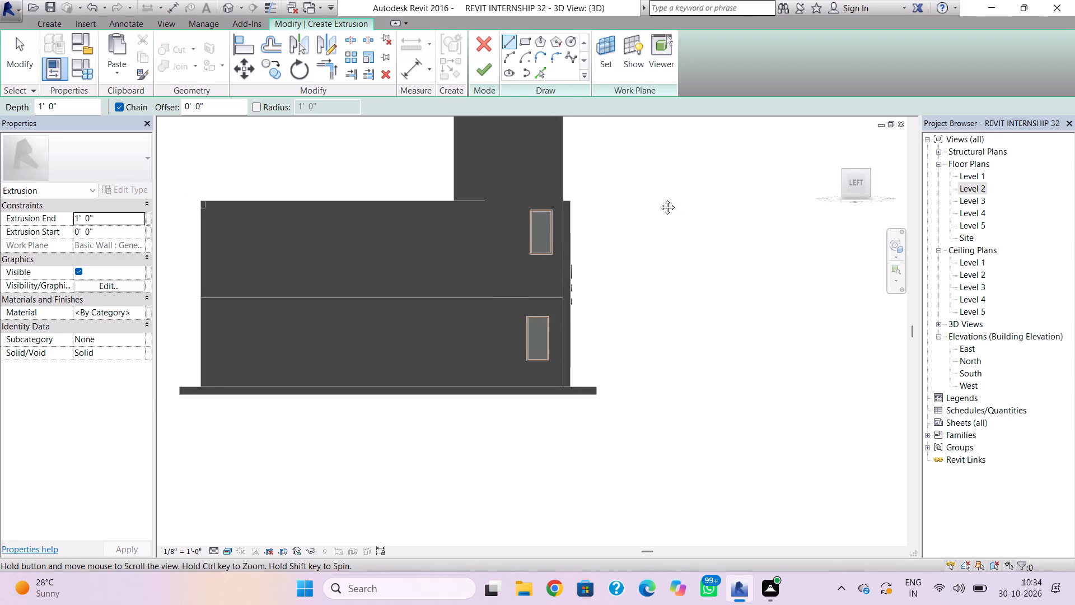
middle_drag(659, 199, 669, 204)
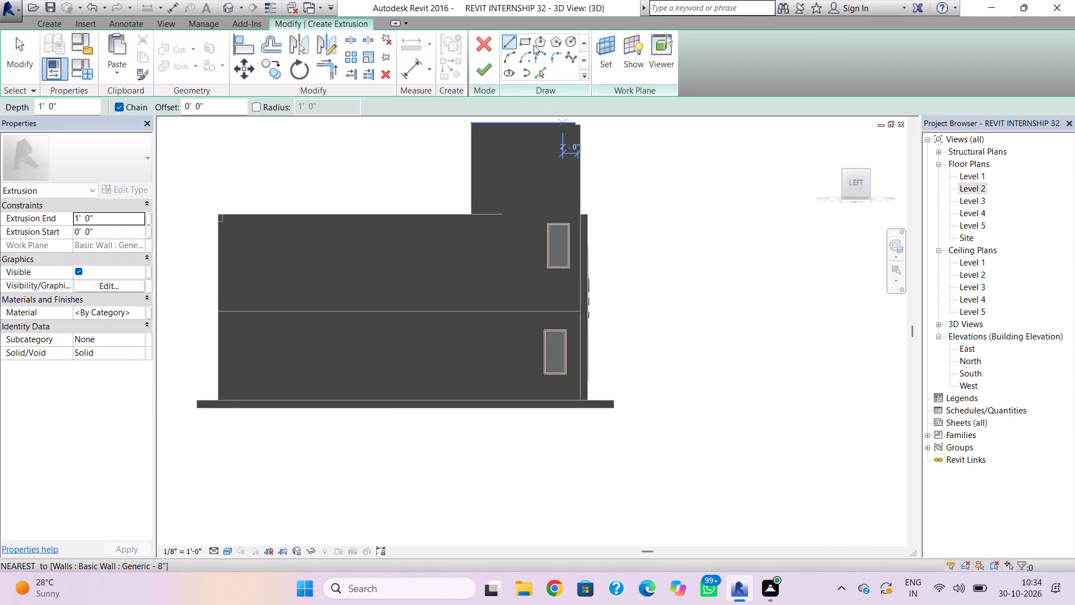
click(532, 40)
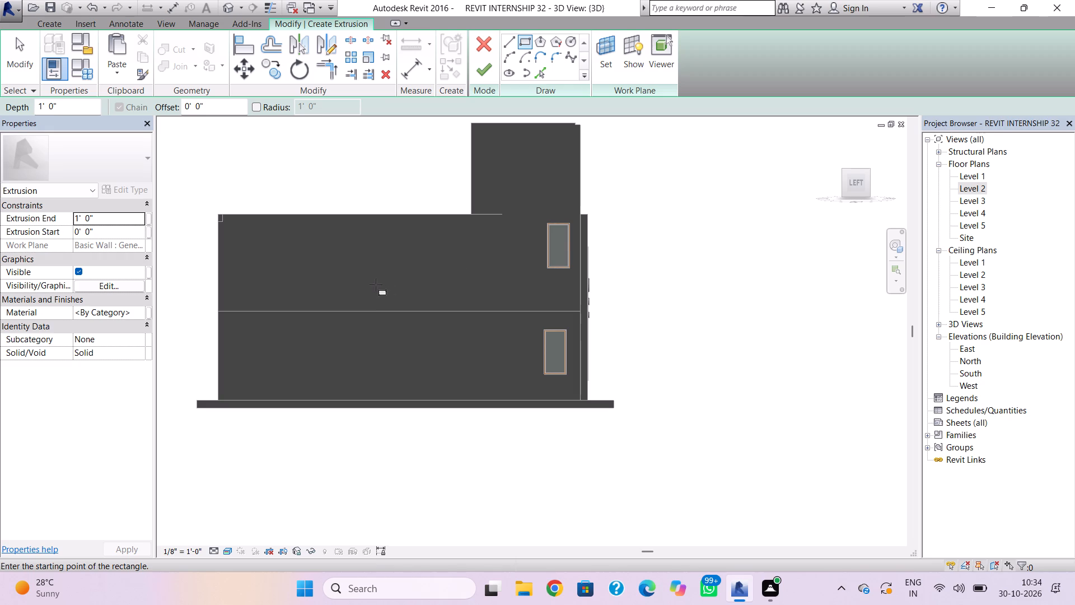
click(350, 254)
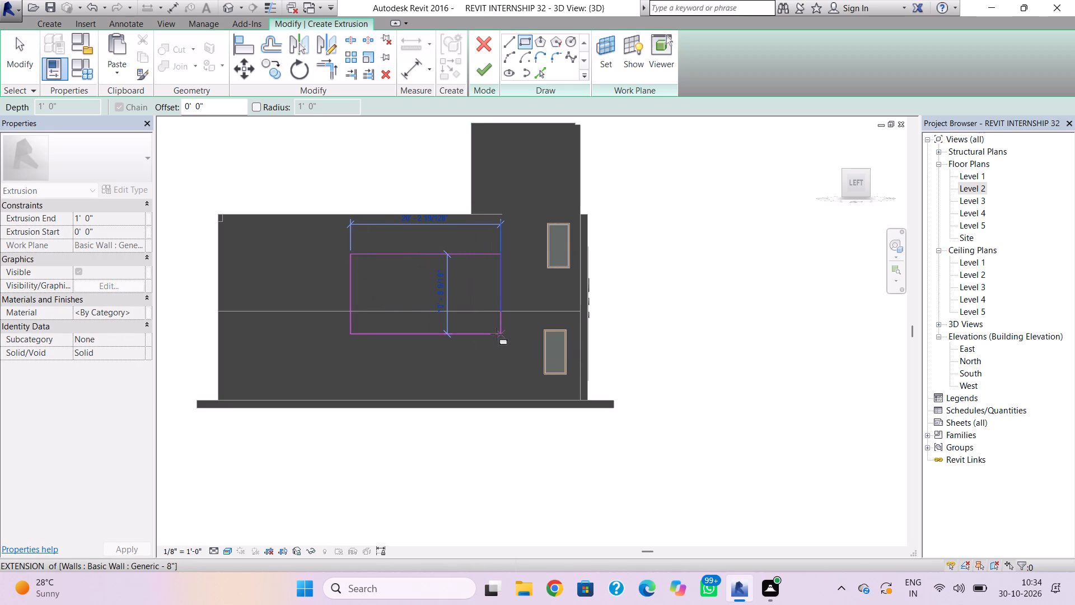
click(497, 334)
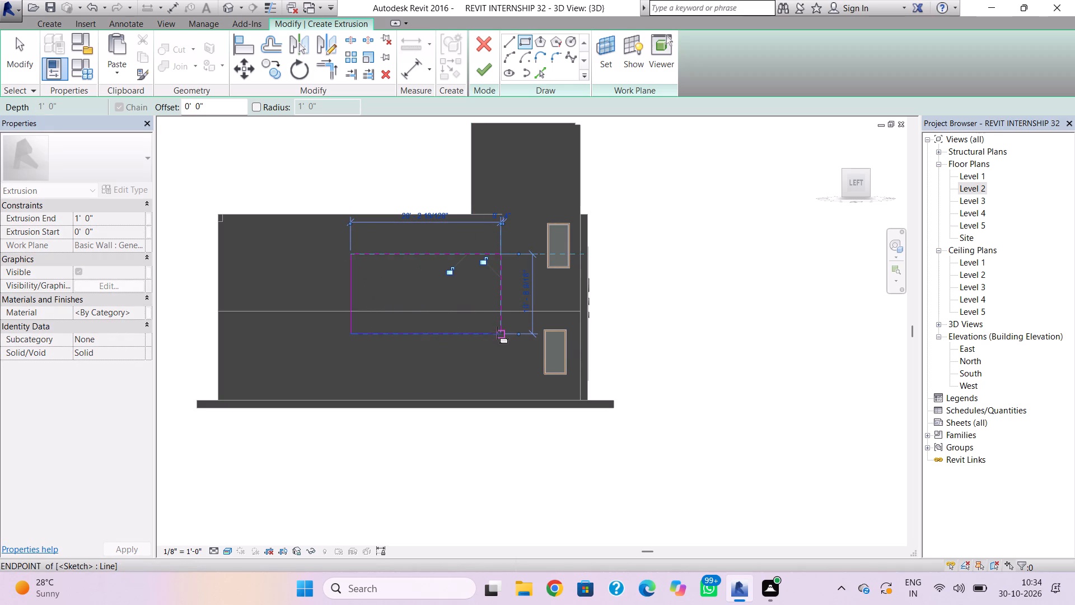
key(Escape)
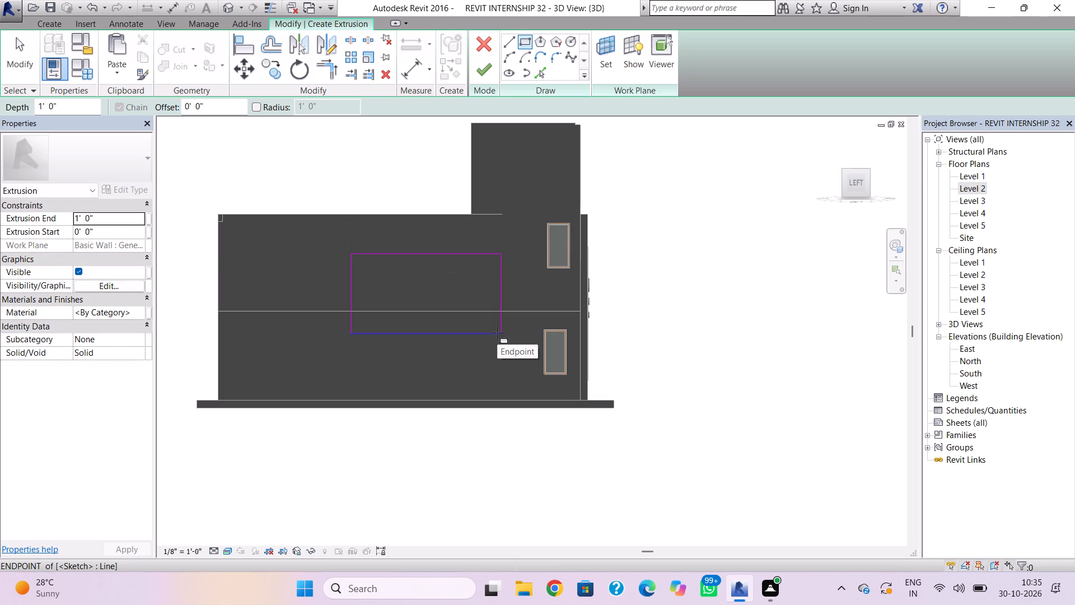
key(Escape)
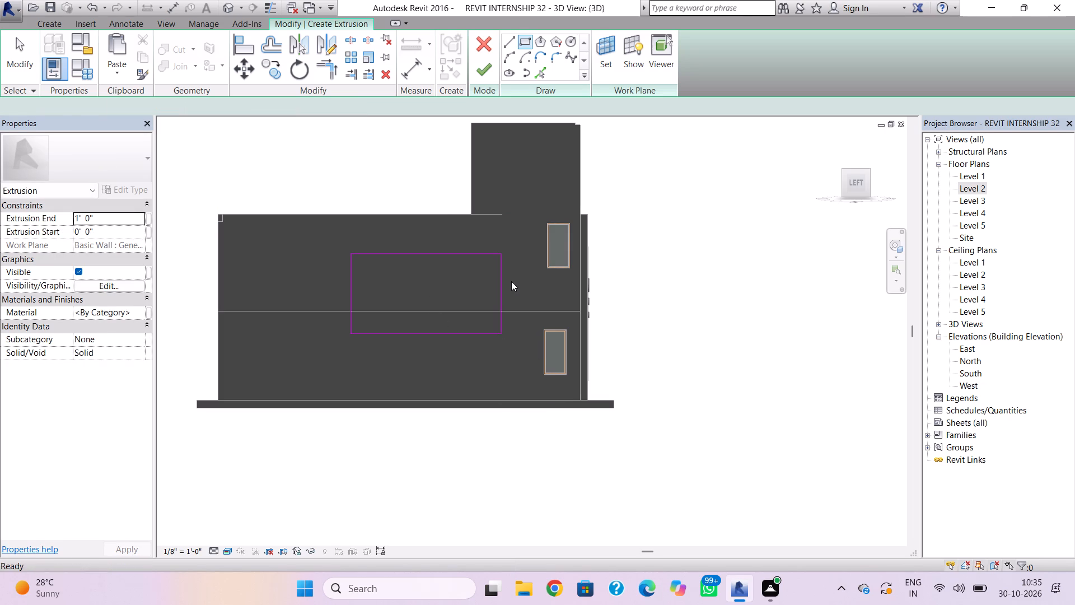
click(503, 282)
key(Delete)
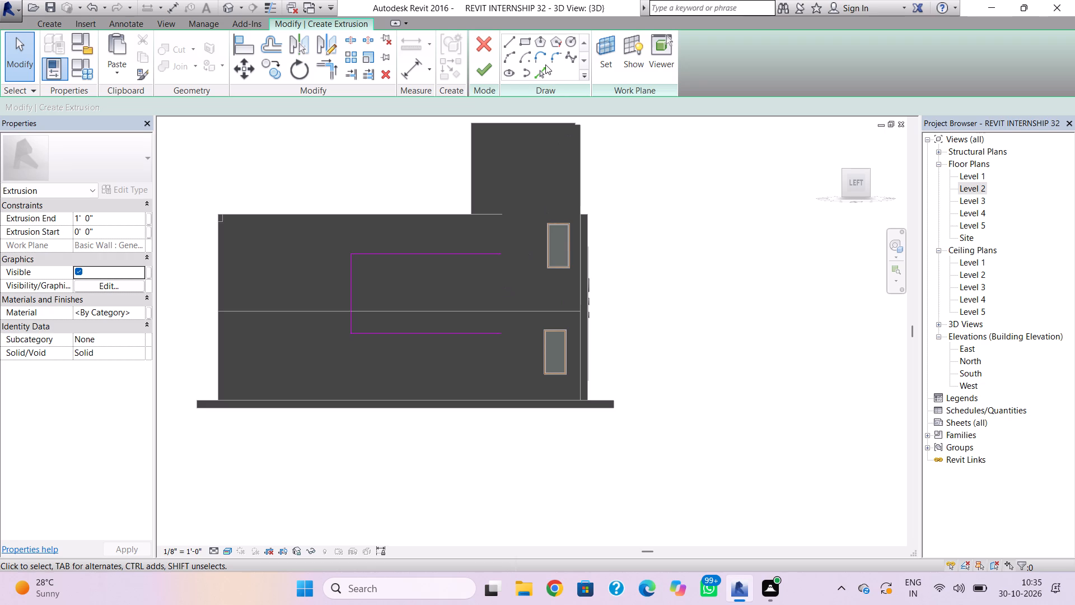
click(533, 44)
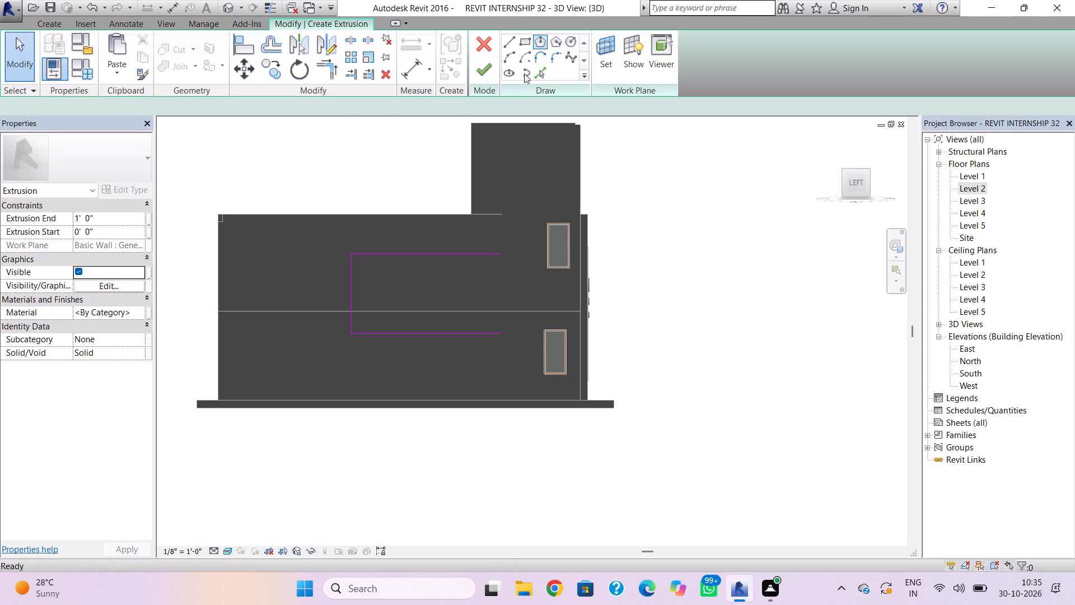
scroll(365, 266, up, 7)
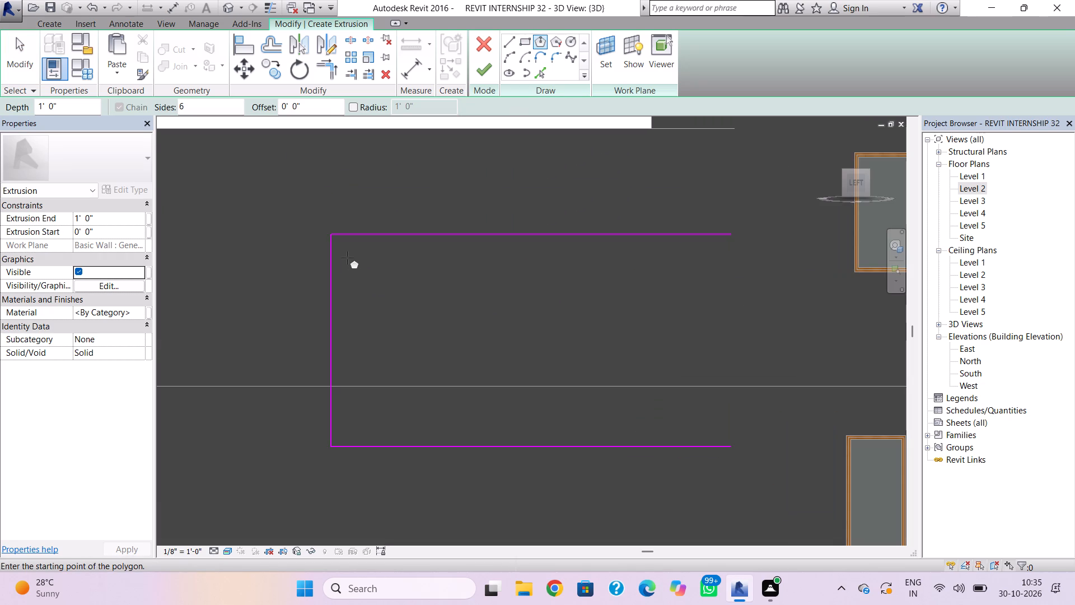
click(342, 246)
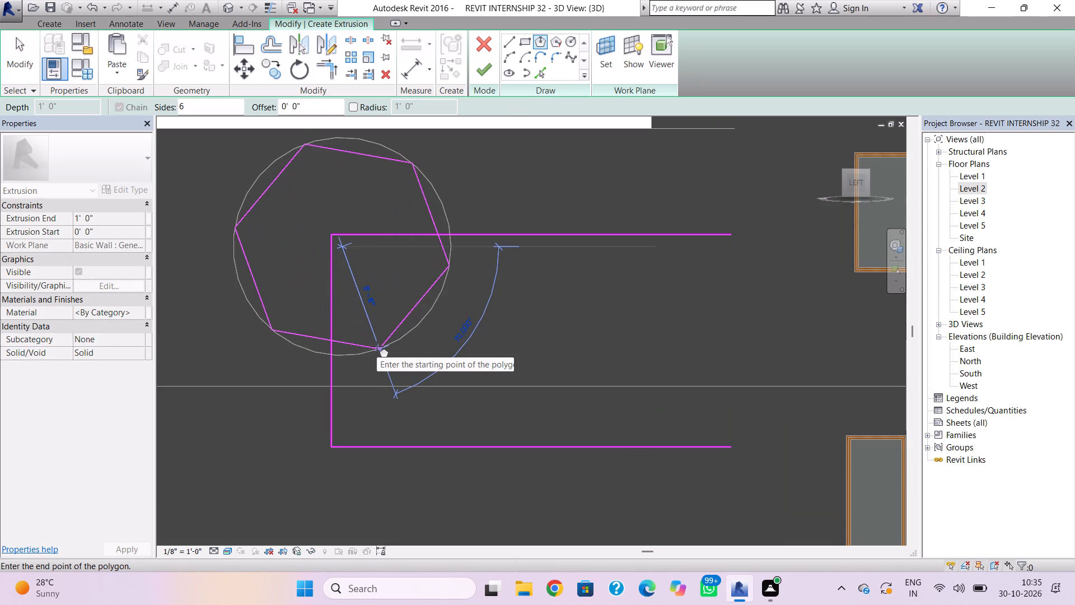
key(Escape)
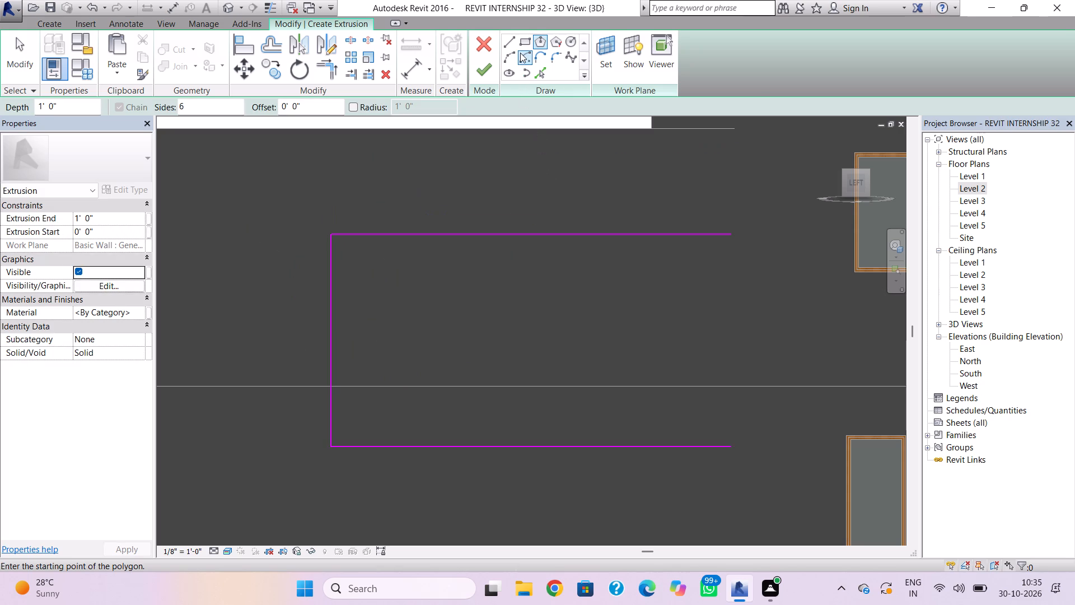
Sketch a smaller rectangle about 8' 9" high inside the open outline and delete its front-end line.
click(521, 45)
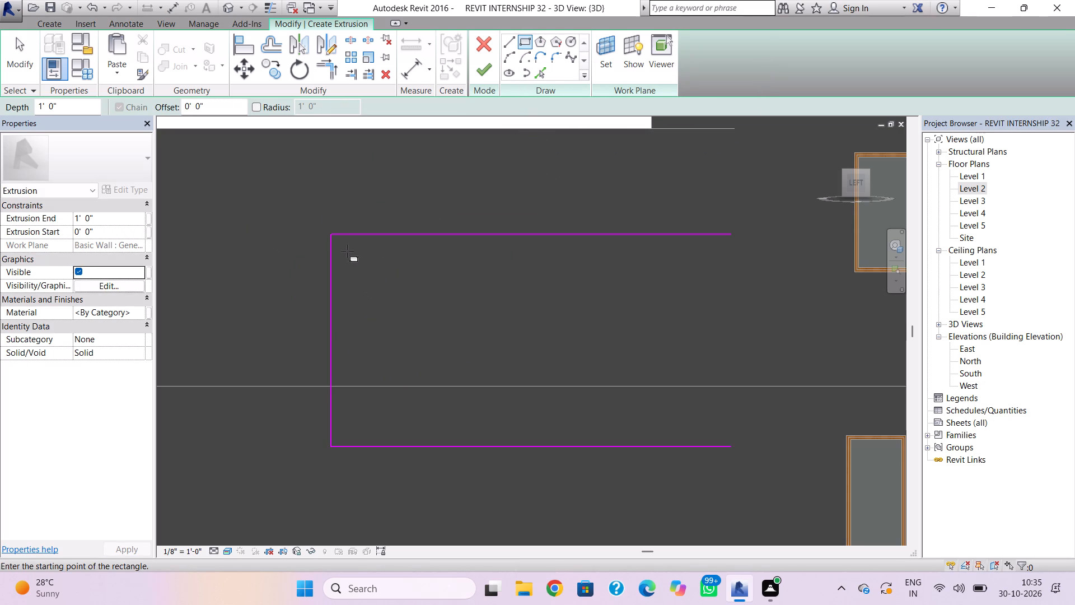
click(347, 251)
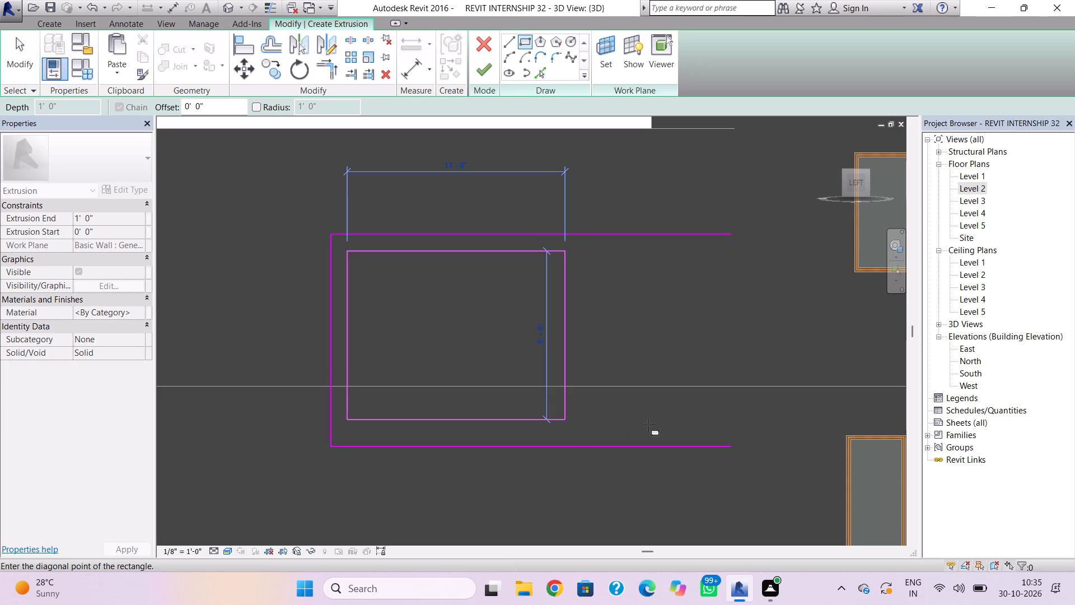
click(726, 425)
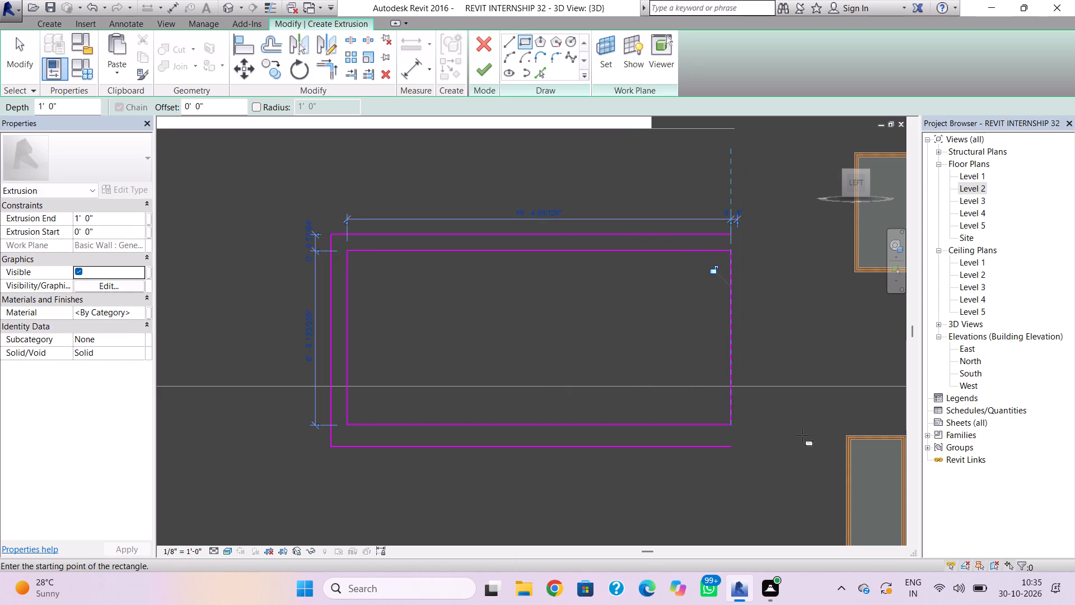
key(Escape)
key(Escape)
click(735, 399)
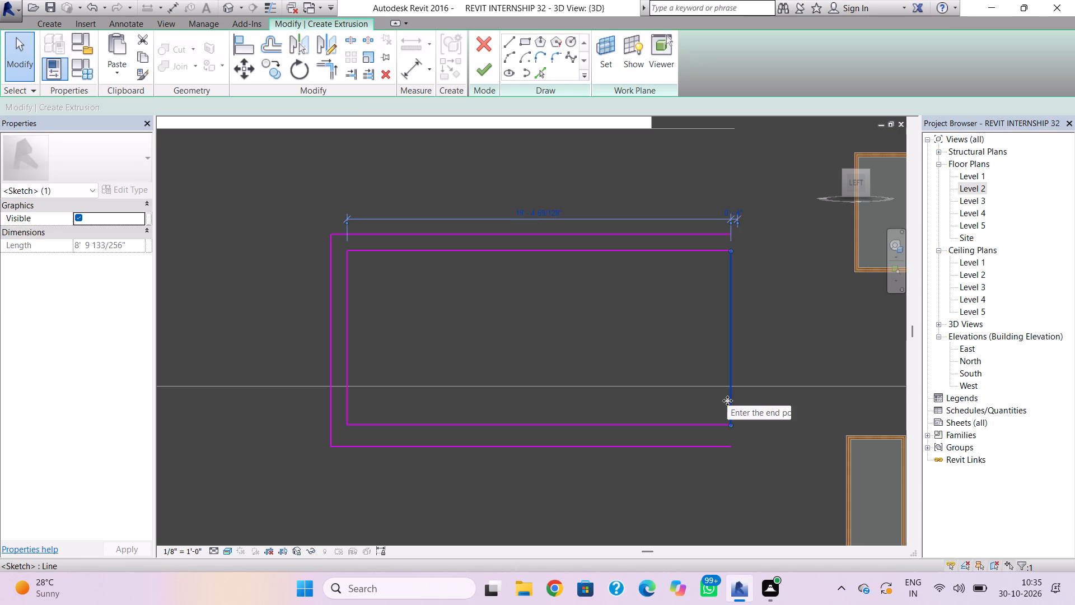
key(Delete)
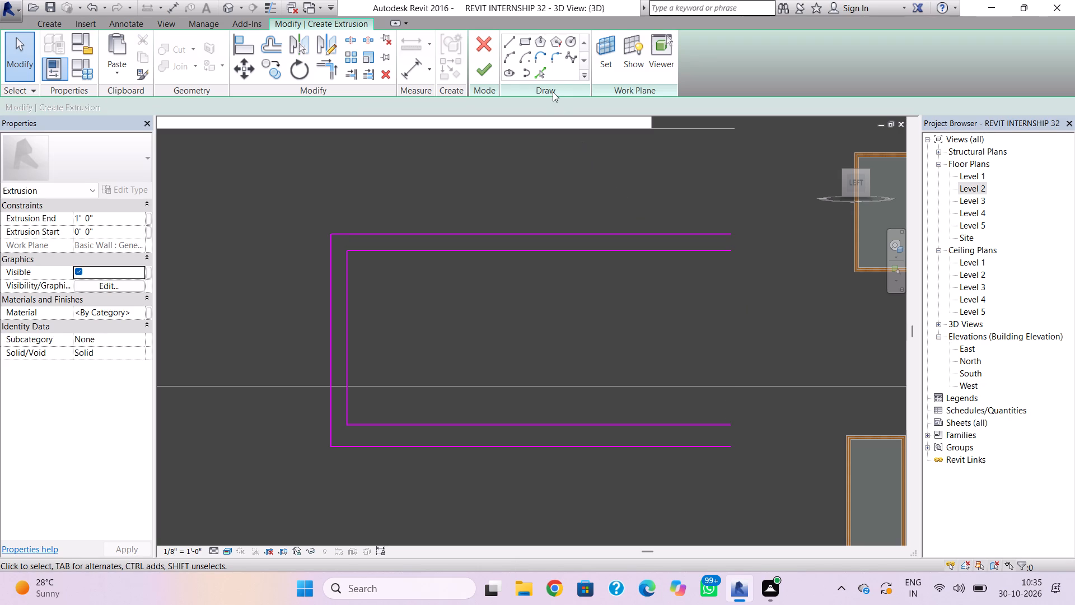
Join the inner and outer outlines with short lines at the front ends of the upper and lower arms, closing the C-shaped profile.
click(513, 46)
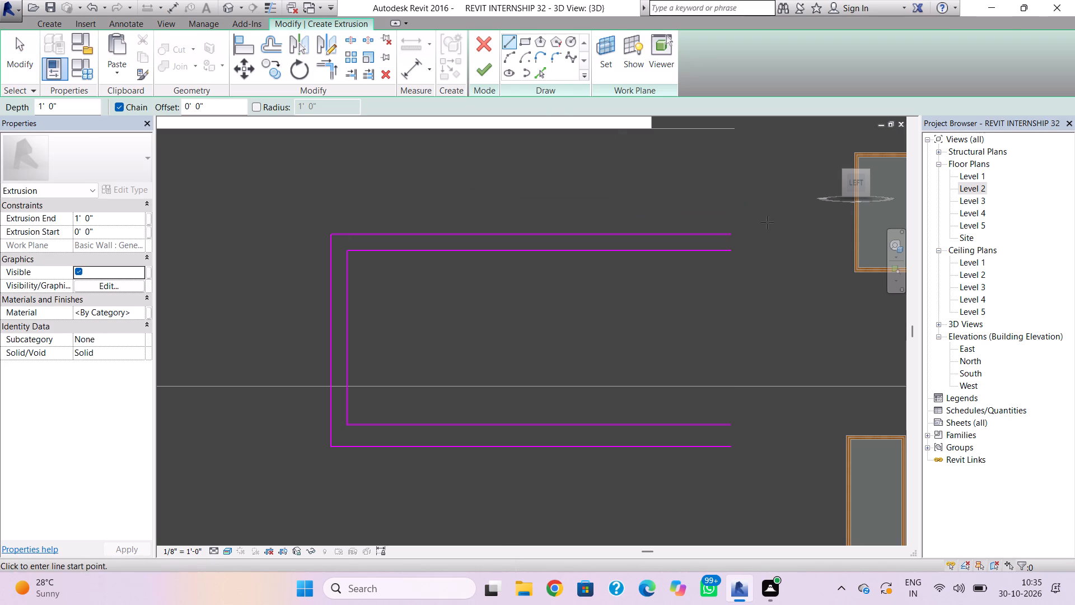
scroll(730, 231, up, 5)
drag(733, 236, 736, 241)
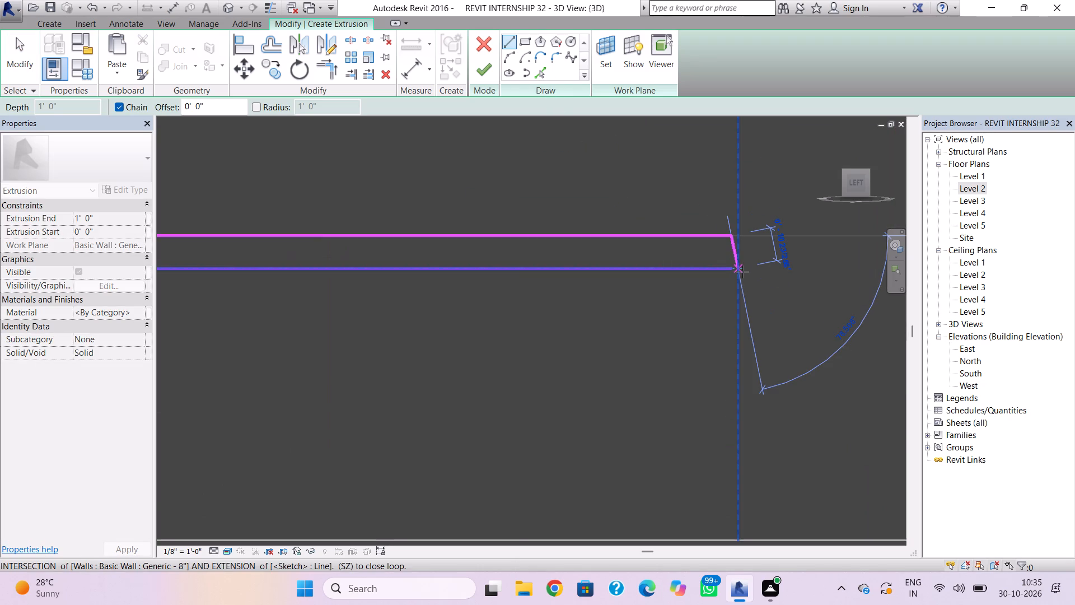
click(736, 268)
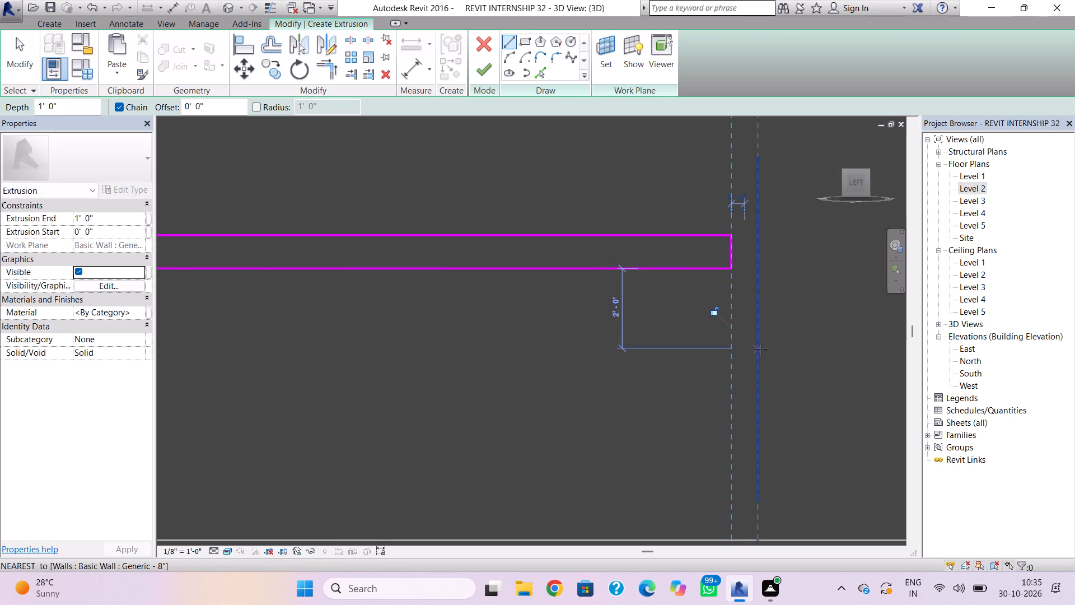
key(Escape)
scroll(761, 349, down, 2)
middle_drag(761, 349, 721, 229)
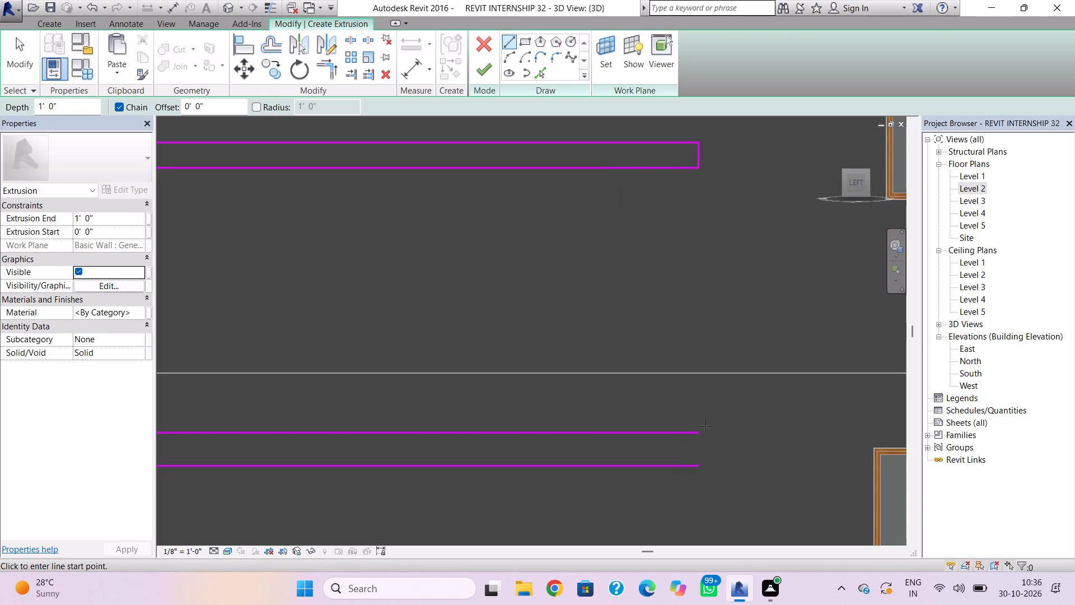
click(697, 435)
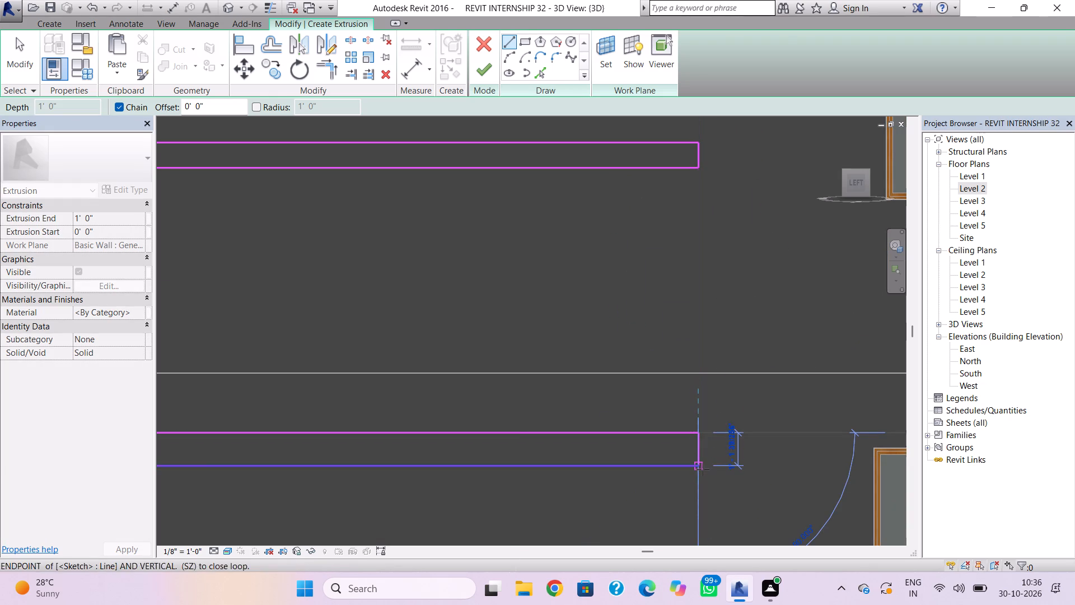
click(703, 469)
key(Escape)
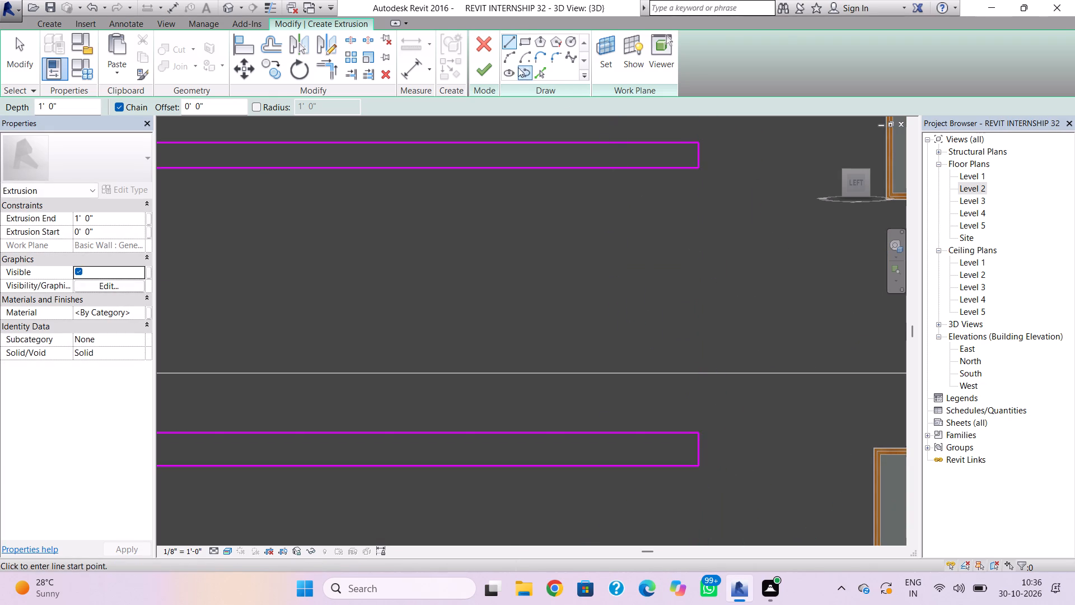
Finish the C-shaped extrusion at a depth of 1' 0" and complete the in-place wall model.
click(481, 72)
scroll(619, 312, down, 3)
middle_drag(654, 316, 716, 302)
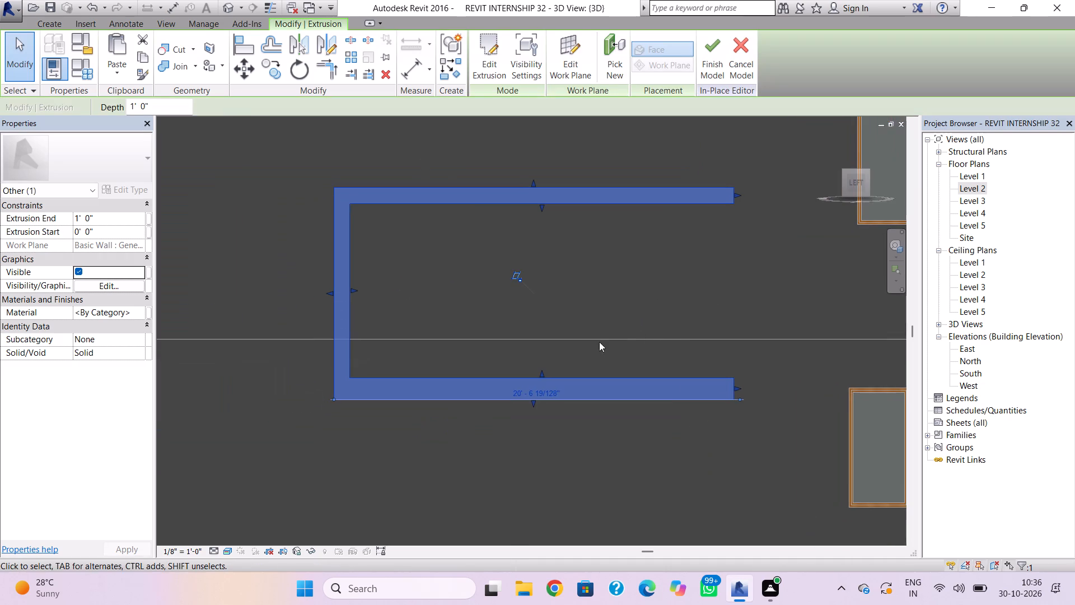
shift+right_drag(599, 342, 698, 433)
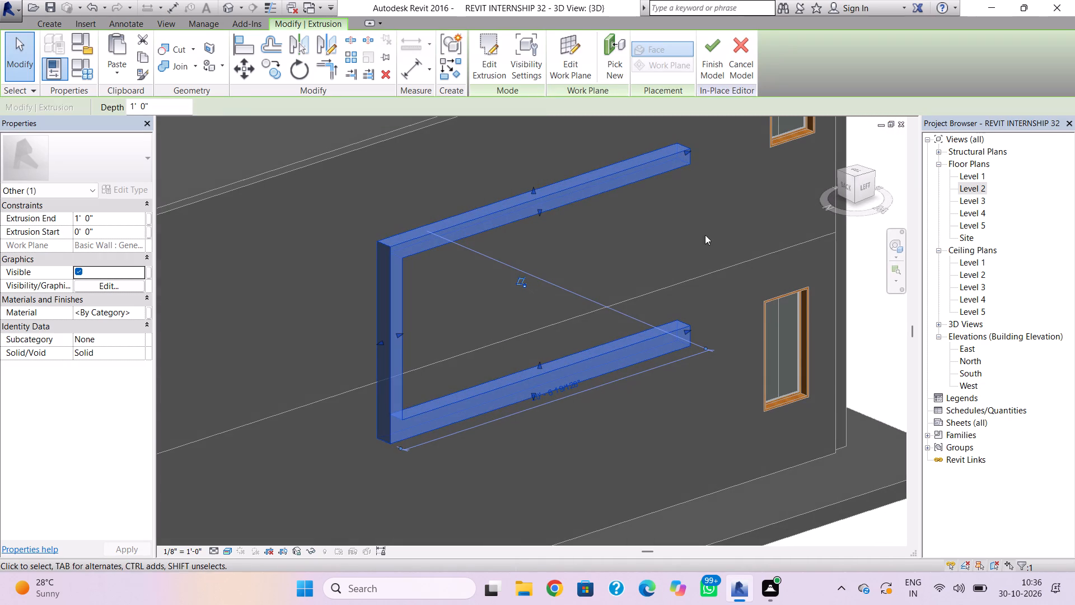
click(722, 48)
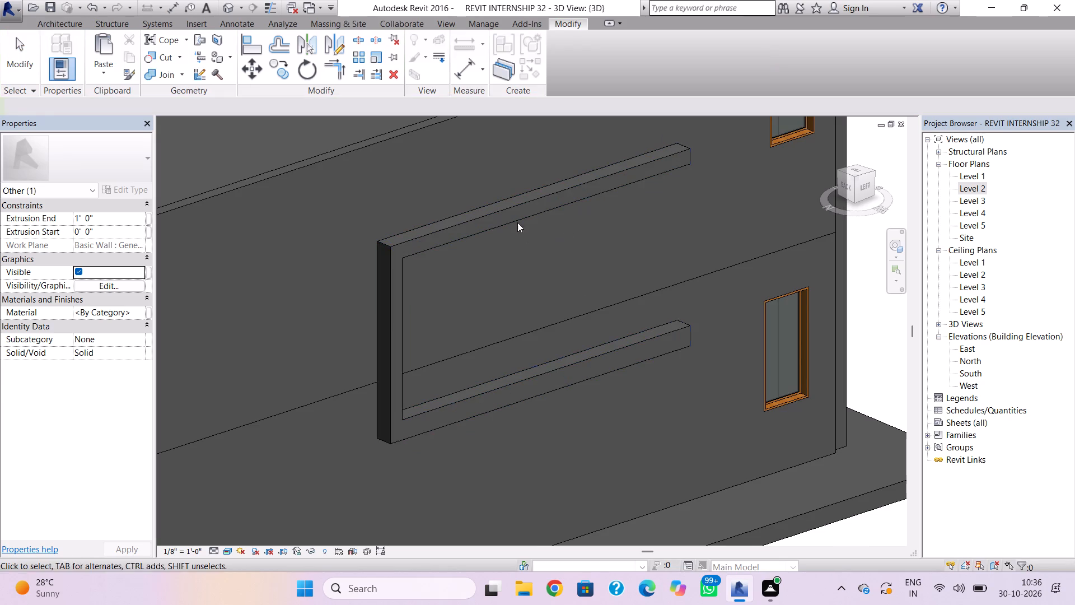
Stretch the C-shaped frame farther out from the left wall so that its projection becomes deeper.
click(515, 217)
drag(540, 297, 550, 305)
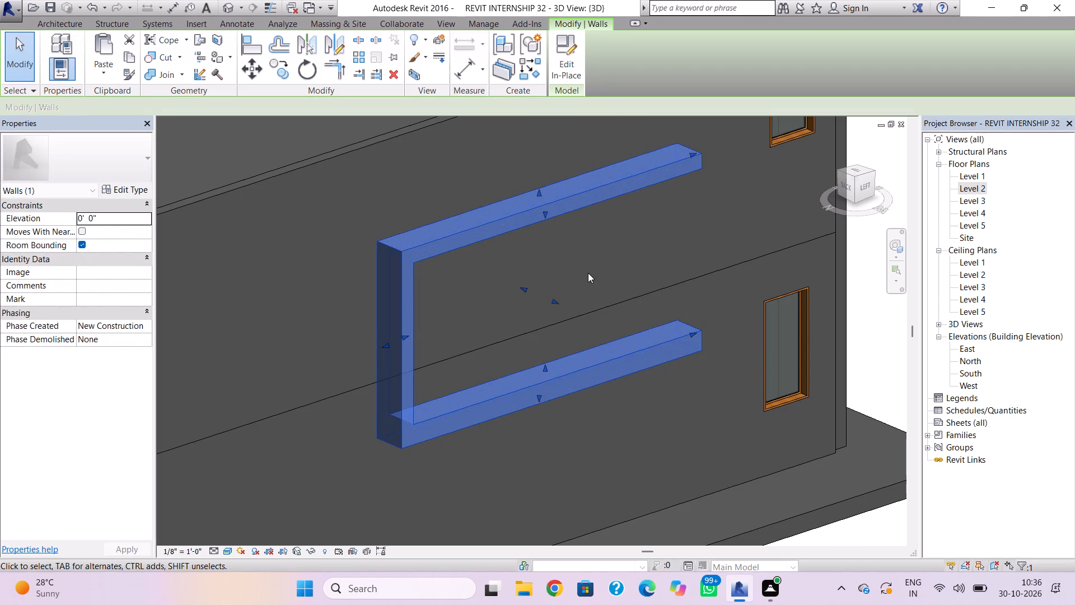
click(588, 273)
Raise the upper arm of the C-shaped frame by moving its top edge and its underside upward, keeping the arm narrow.
shift+right_drag(622, 296, 619, 291)
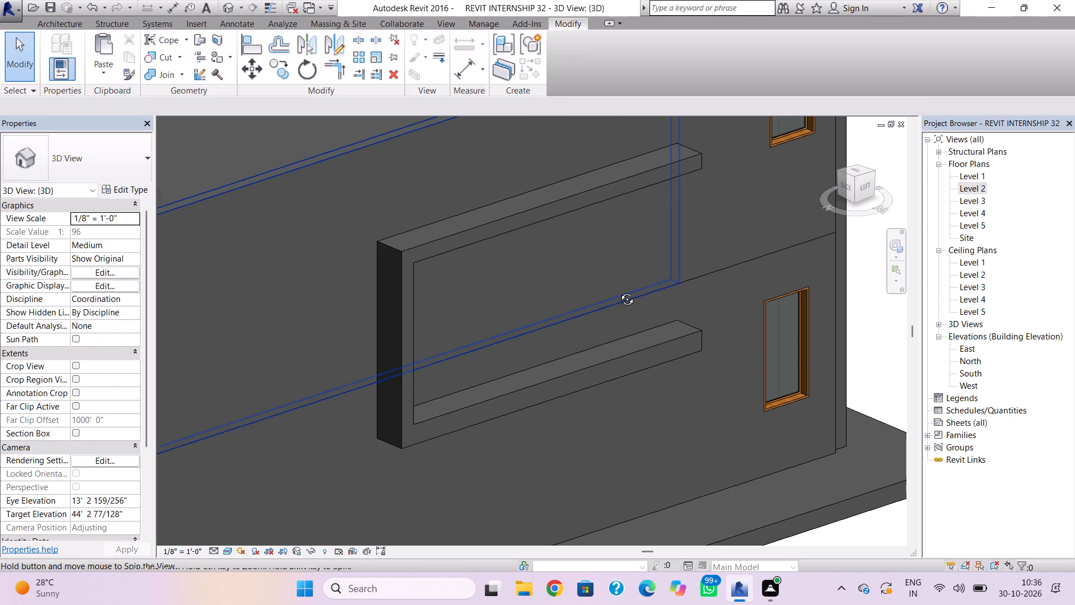
shift+right_drag(619, 291, 542, 222)
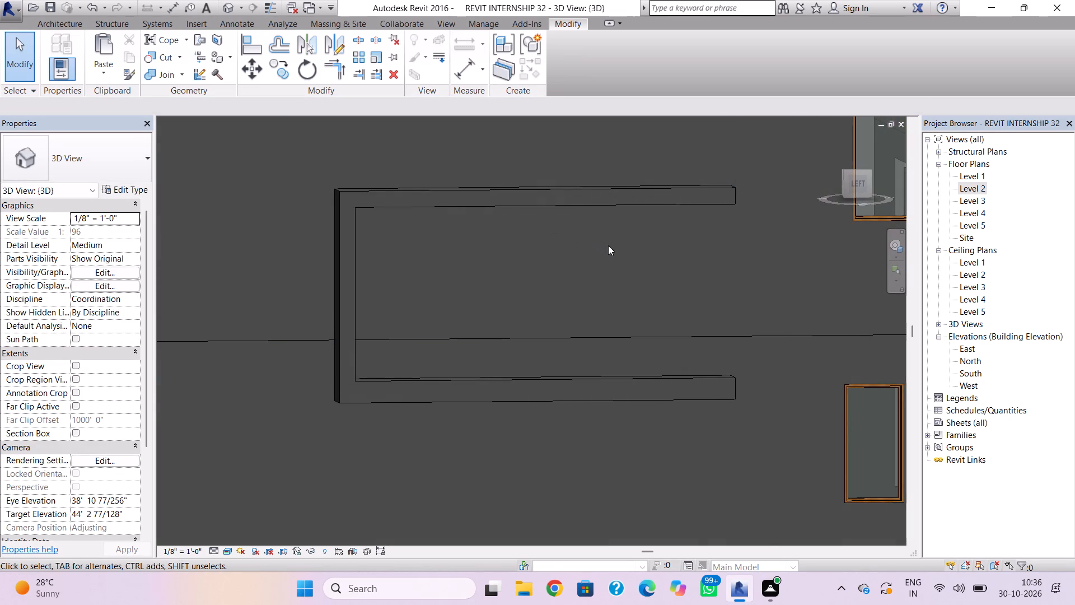
scroll(608, 252, down, 2)
middle_drag(611, 258, 609, 372)
click(612, 325)
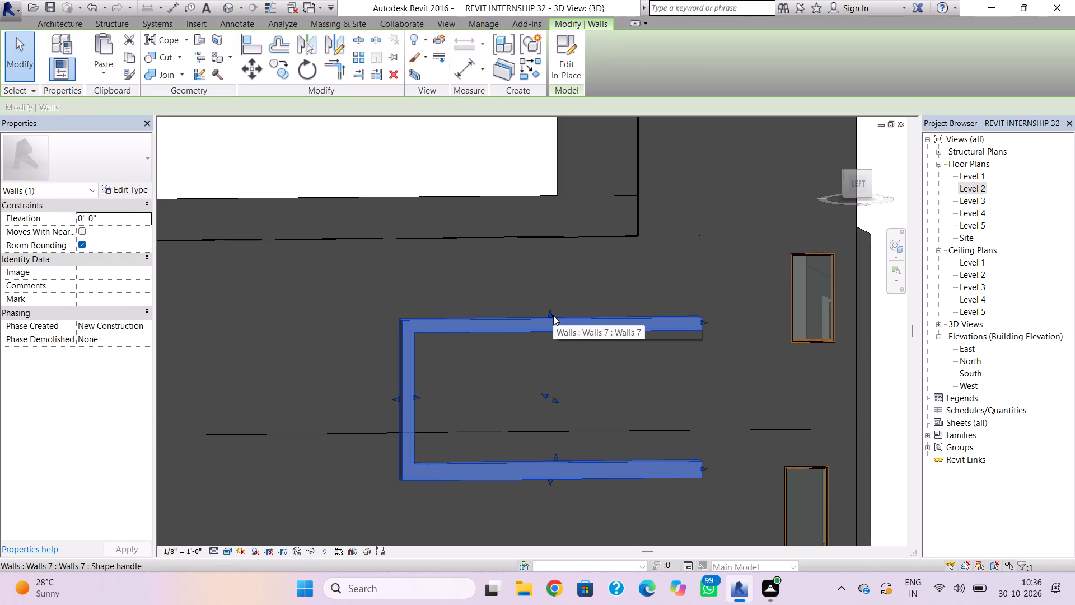
click(553, 317)
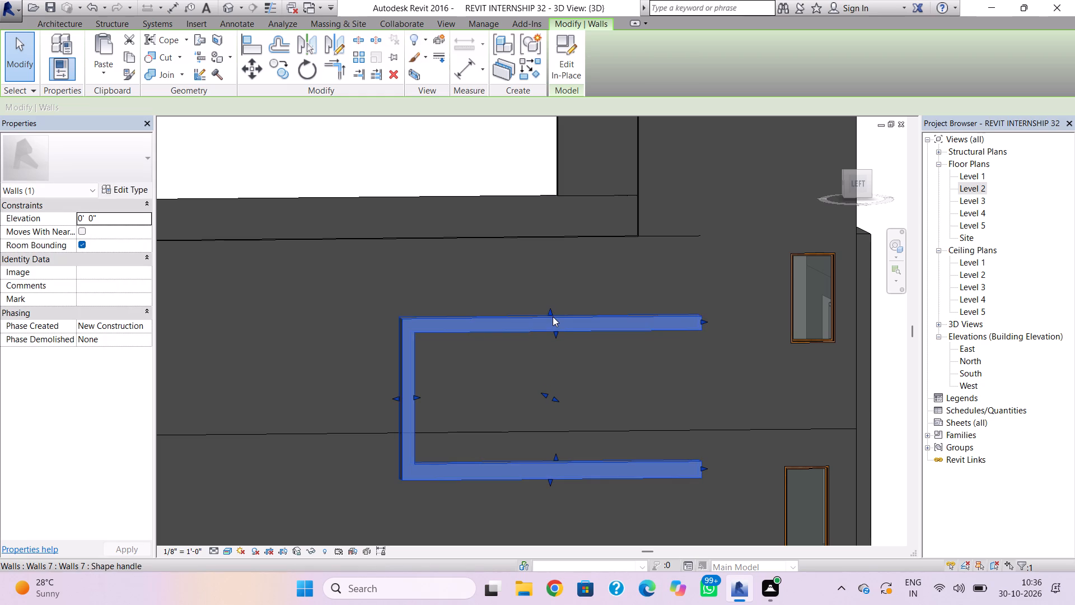
drag(551, 313, 548, 295)
drag(556, 336, 557, 320)
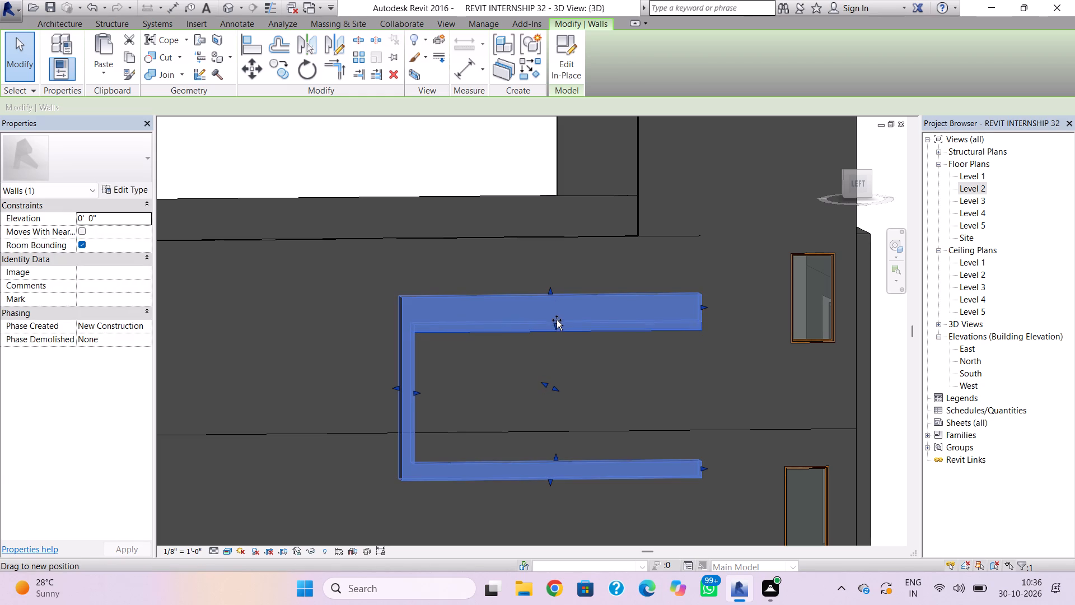
drag(557, 320, 557, 315)
click(562, 350)
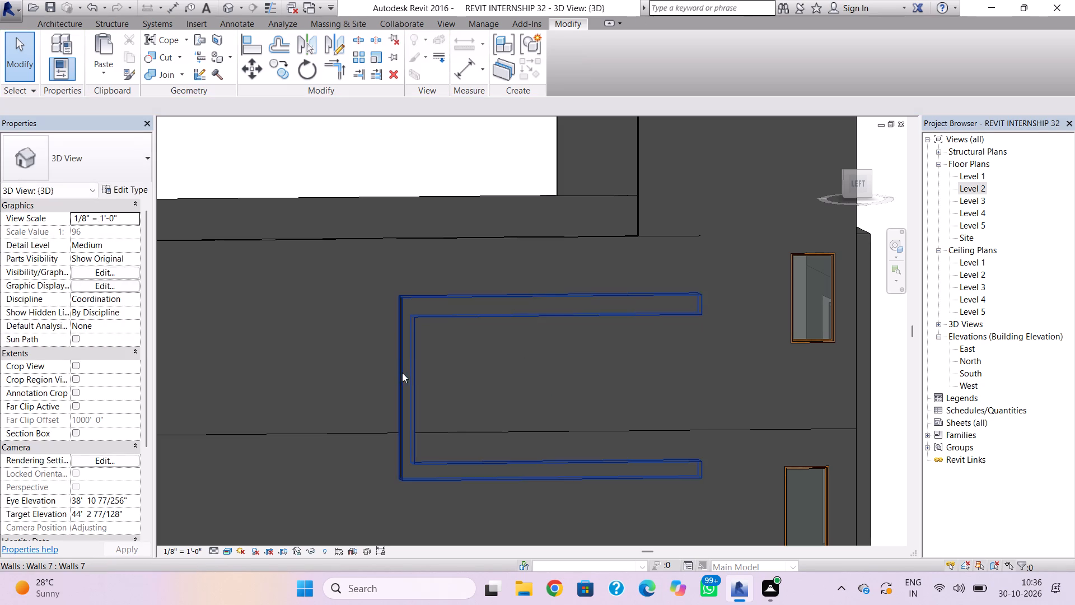
Lengthen the C-shaped frame rearward by moving the outer and inner edges of its vertical leg away from the front.
click(401, 374)
drag(400, 387, 368, 395)
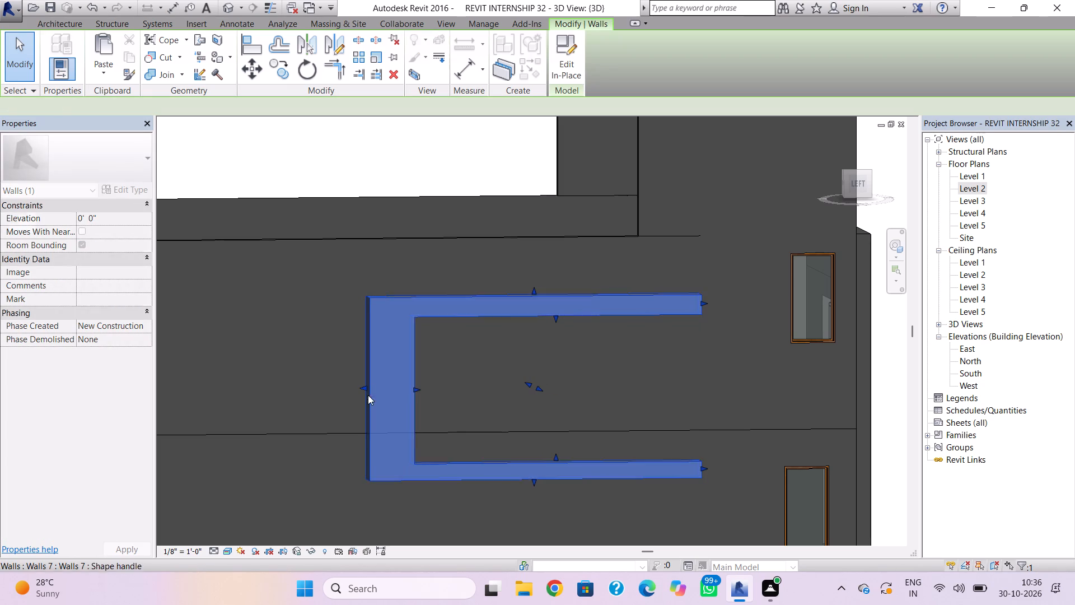
drag(421, 392, 388, 401)
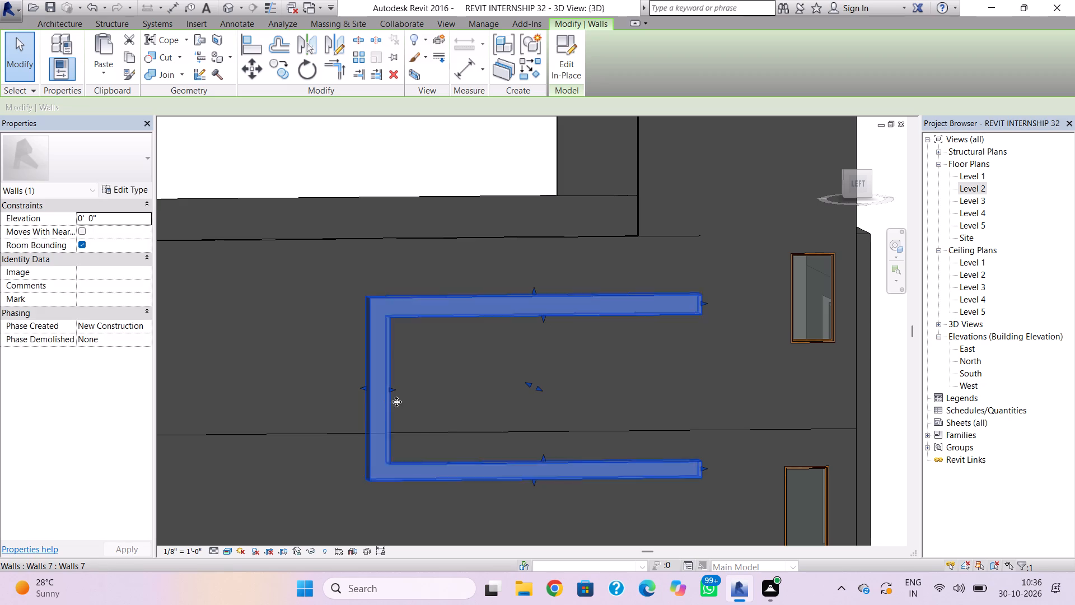
click(504, 404)
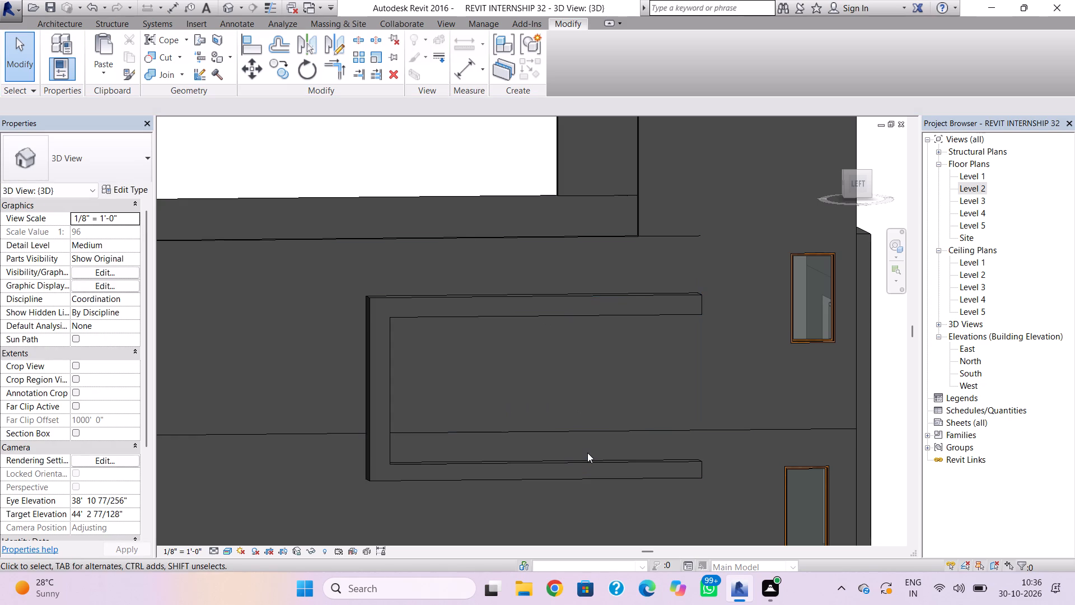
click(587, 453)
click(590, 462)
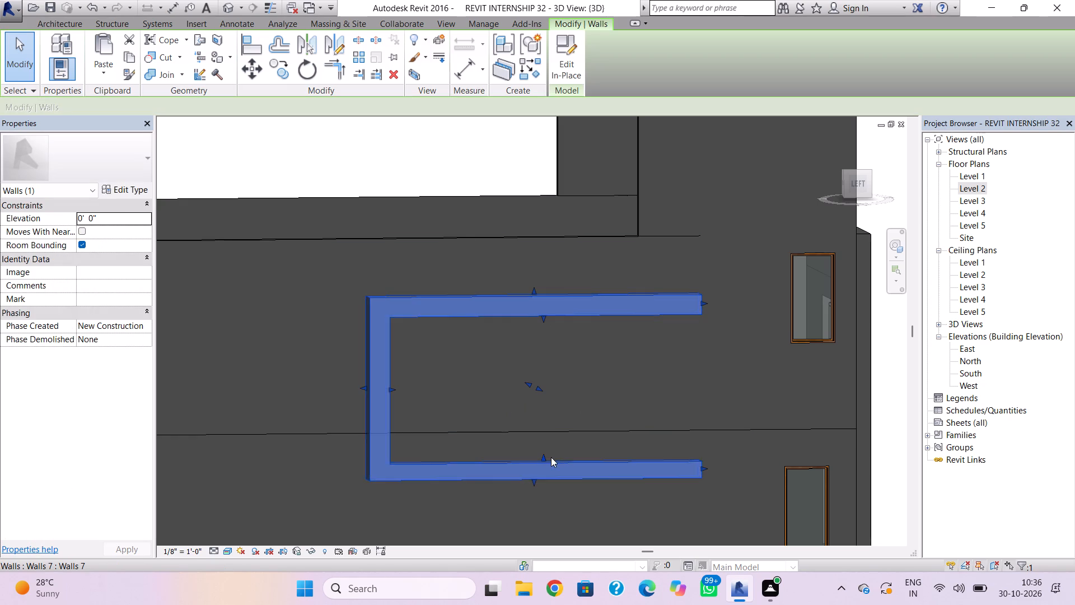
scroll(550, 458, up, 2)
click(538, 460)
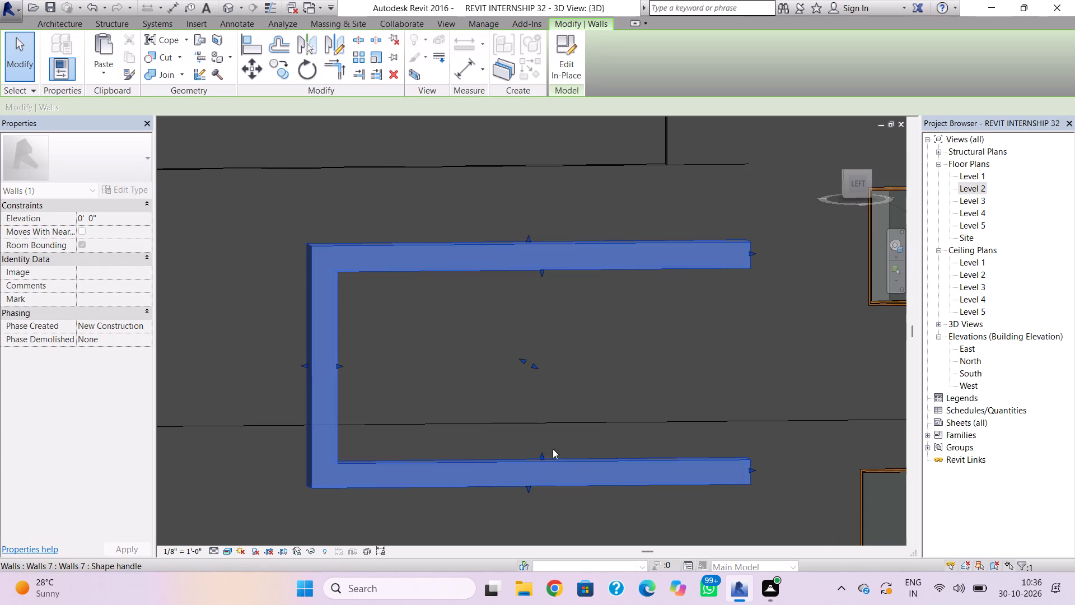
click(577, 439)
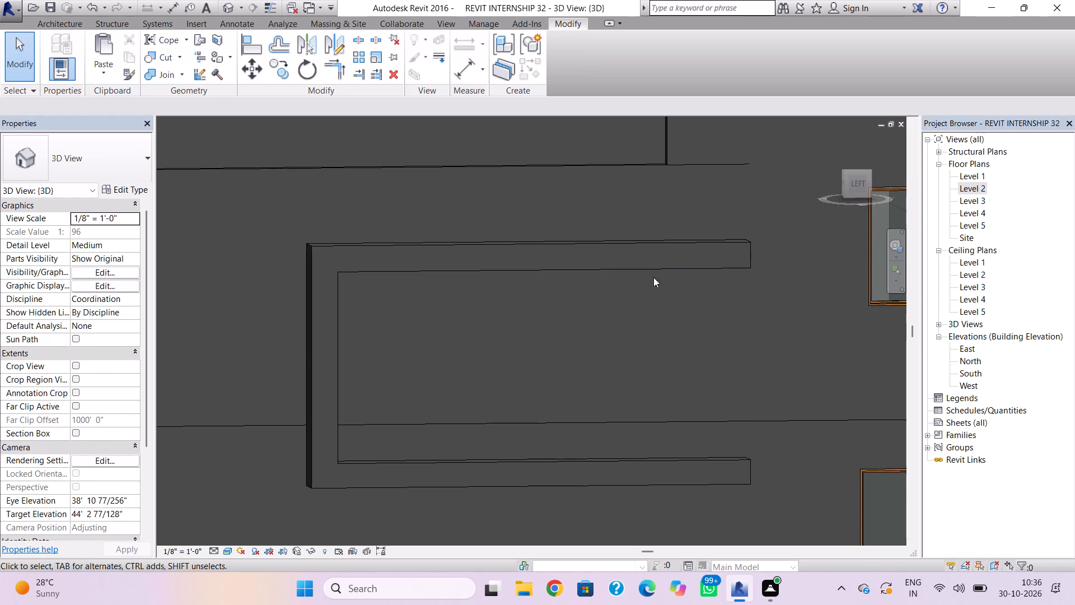
Load the Casement Dbl with Trim window family from the Windows folder of the US Imperial library.
shift+right_drag(653, 276, 635, 303)
scroll(636, 302, down, 5)
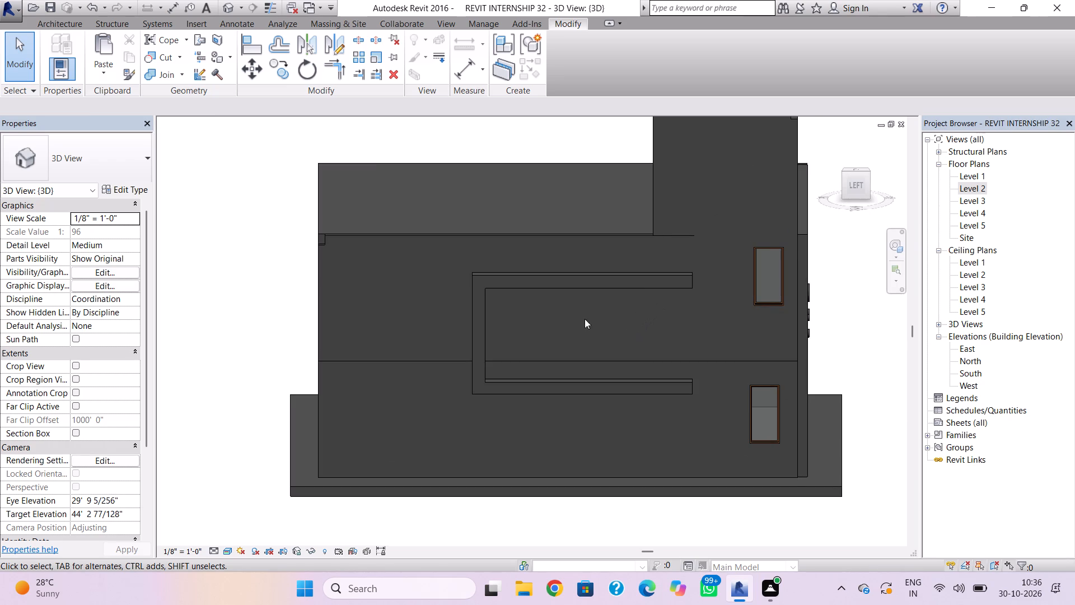
click(48, 20)
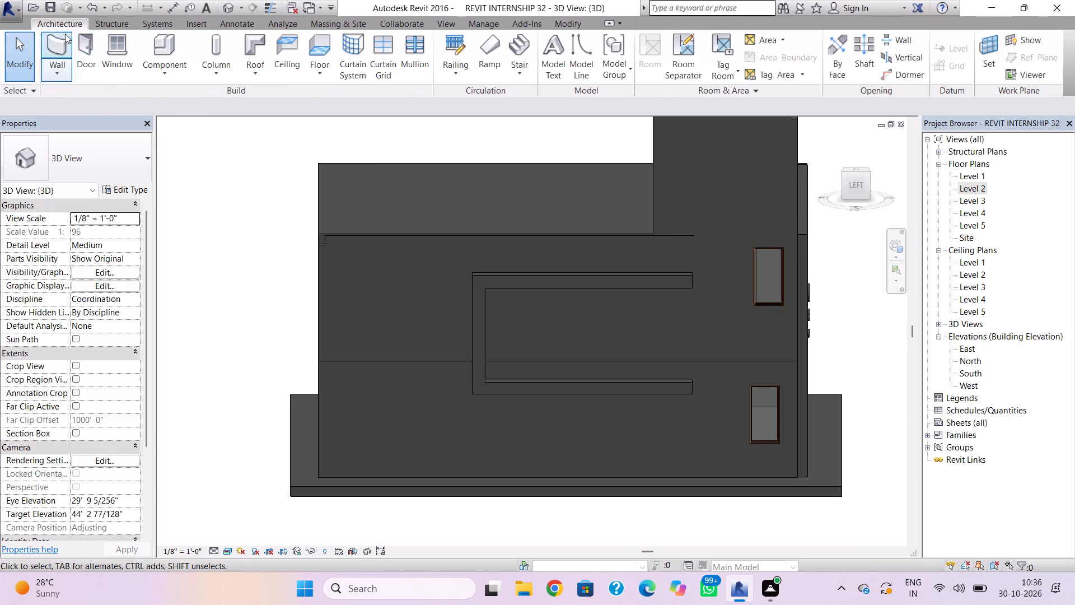
click(112, 46)
click(485, 264)
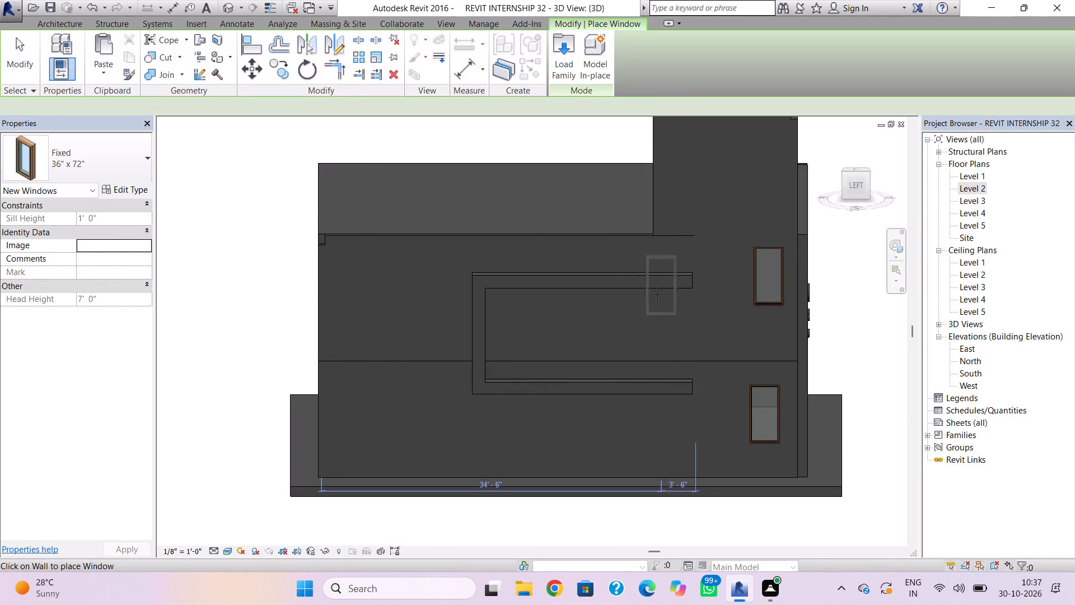
click(99, 178)
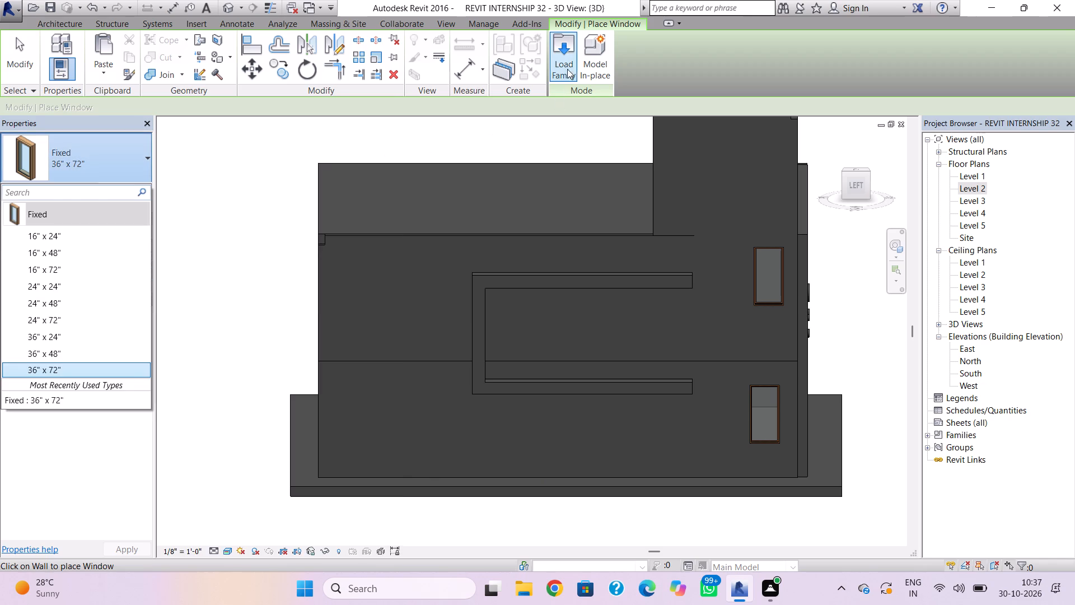
click(567, 45)
scroll(629, 259, down, 6)
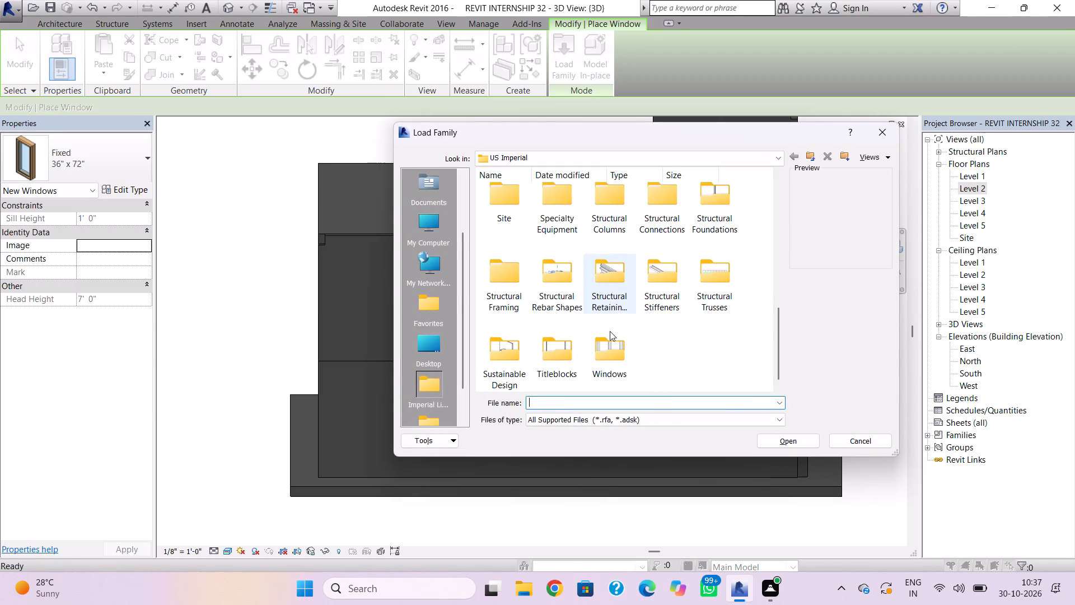
double_click(610, 331)
double_click(610, 348)
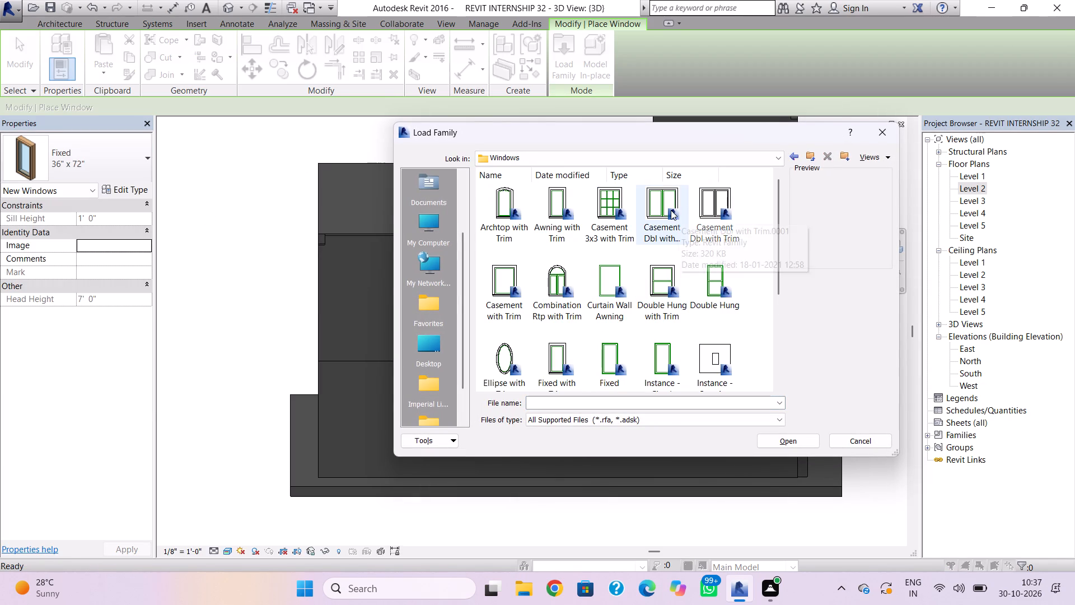
click(704, 208)
click(786, 443)
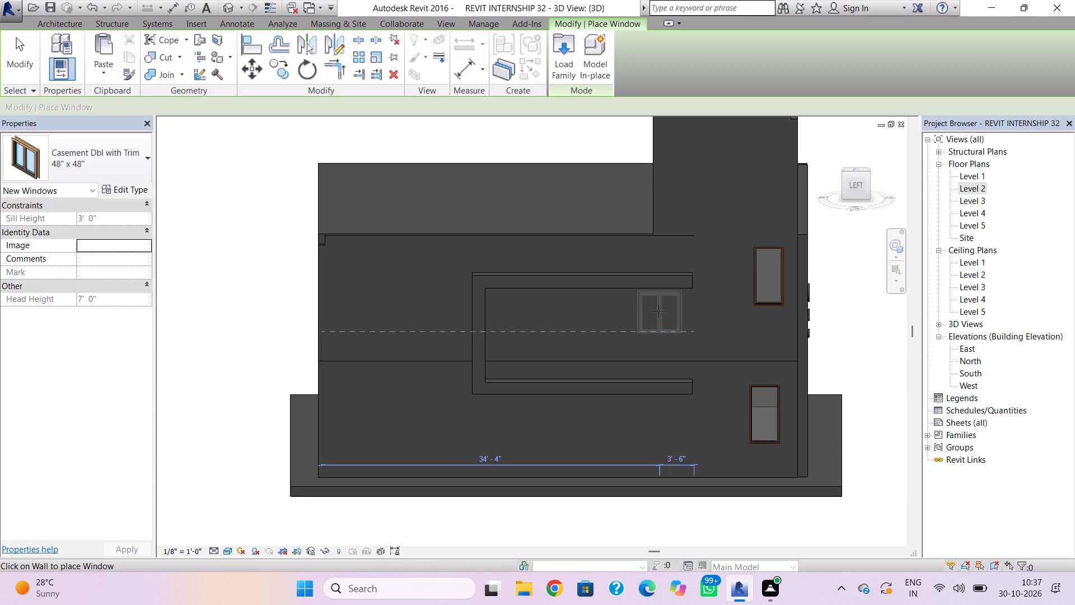
Place five 48" x 48" double casement windows on the left wall: two inside the C-shaped frame, one behind it, two below it.
click(658, 311)
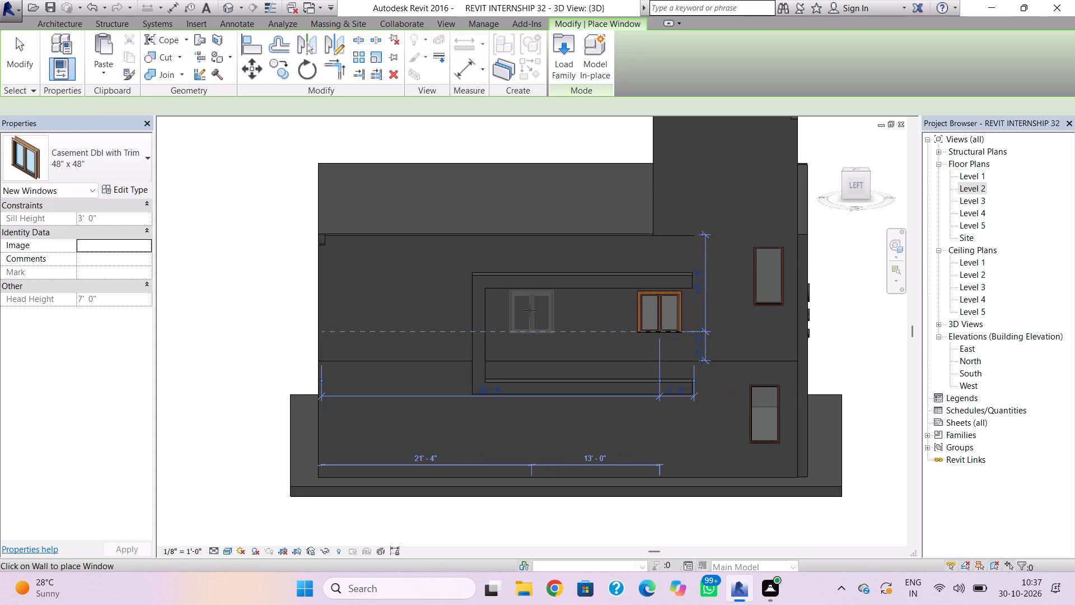
click(530, 310)
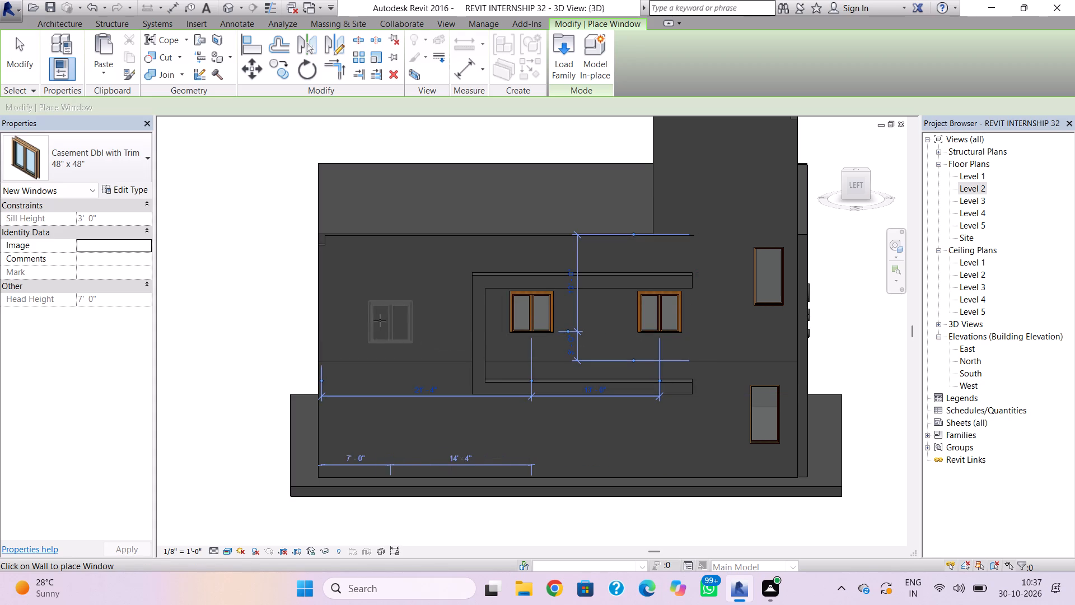
click(371, 304)
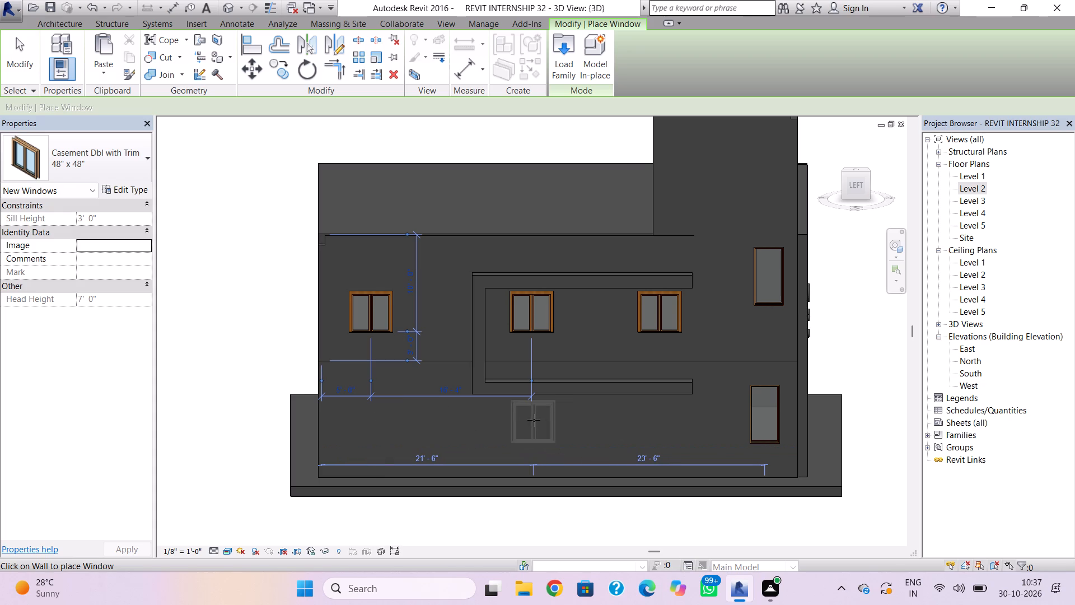
click(534, 420)
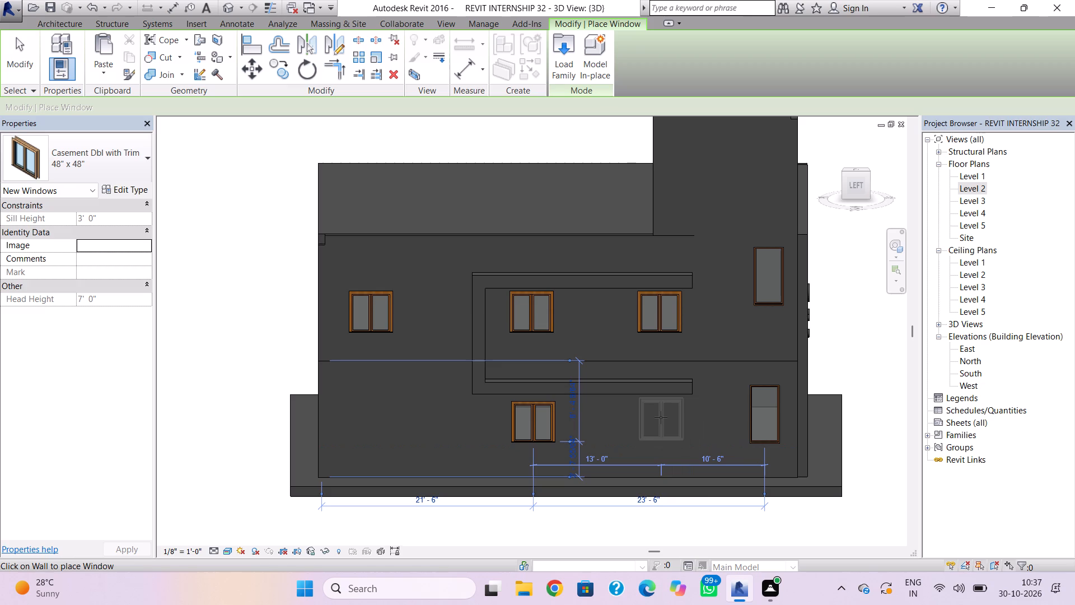
click(661, 417)
key(Escape)
key(Escape)
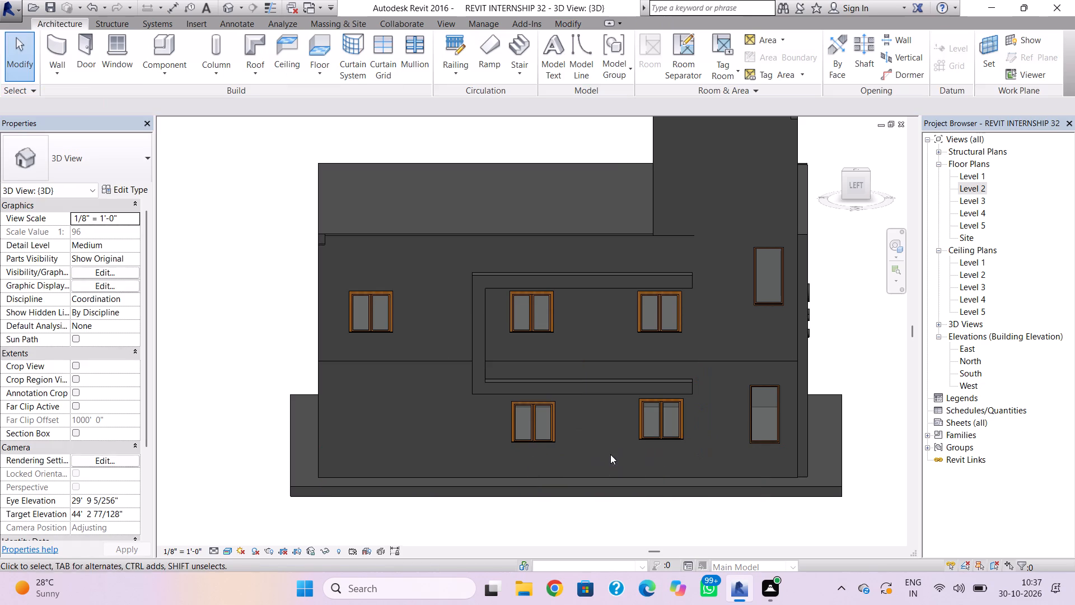
Nudge the two lower casement windows up beneath the frame's lower arm, to sill heights of about 4' 2" (rear) and 4' 3" (front).
click(554, 415)
key(Up)
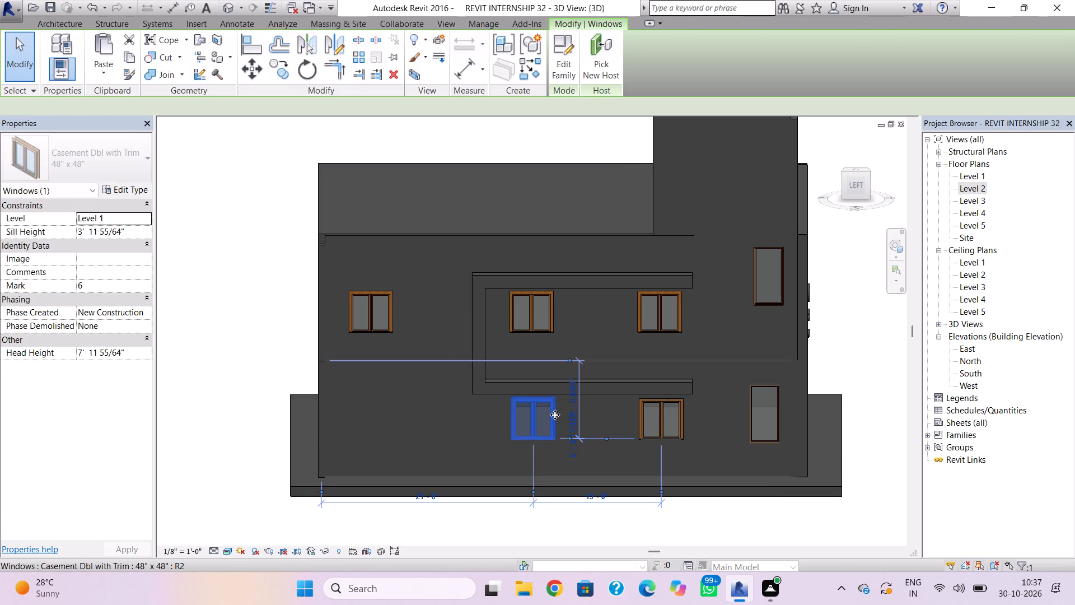
key(Escape)
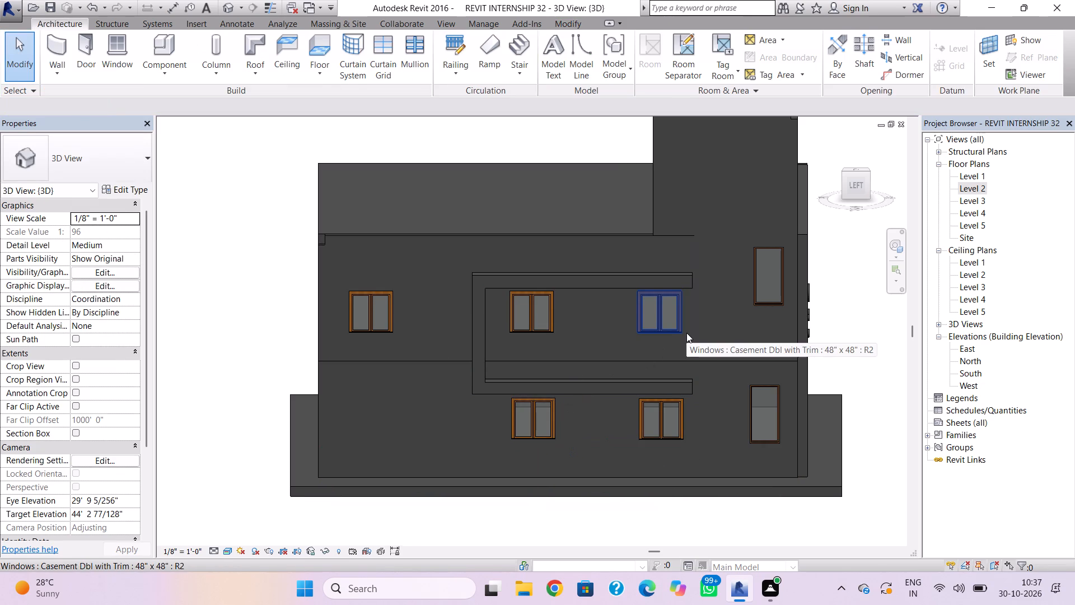
scroll(694, 423, up, 6)
click(679, 413)
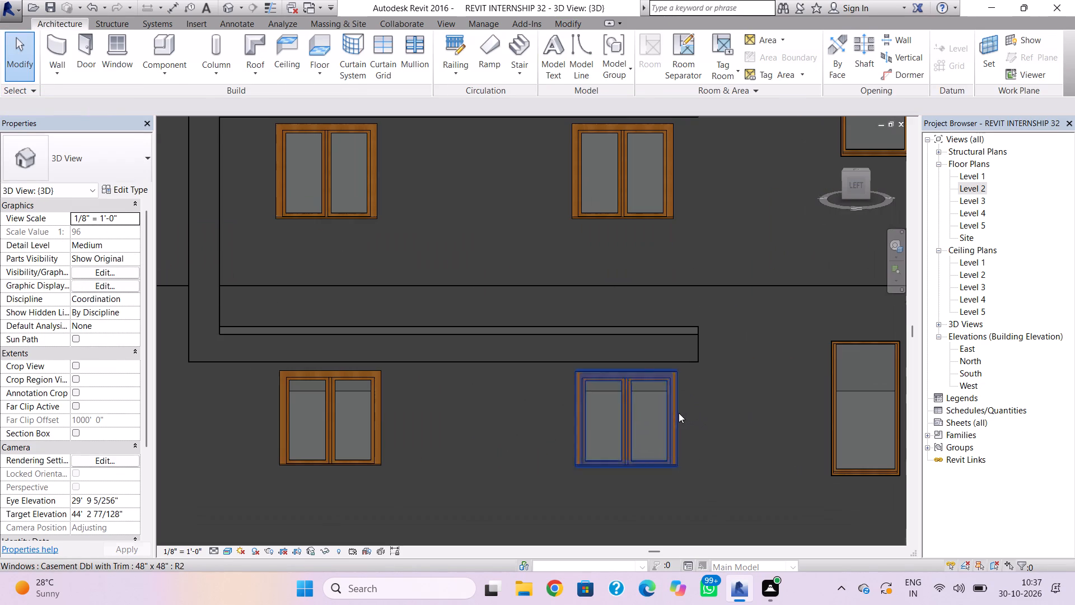
key(Up)
key(Up)
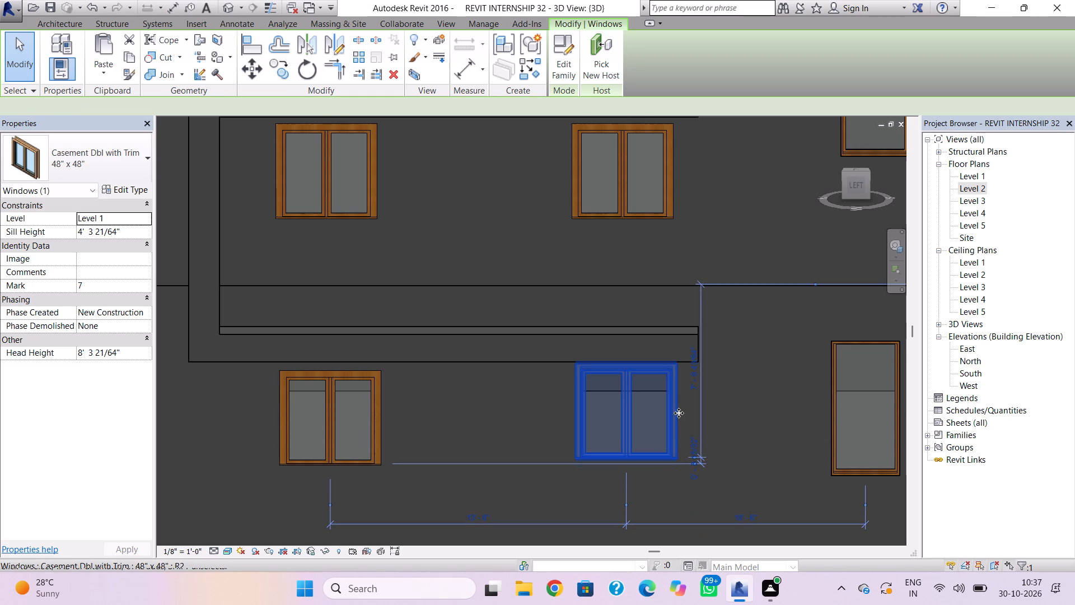
click(375, 389)
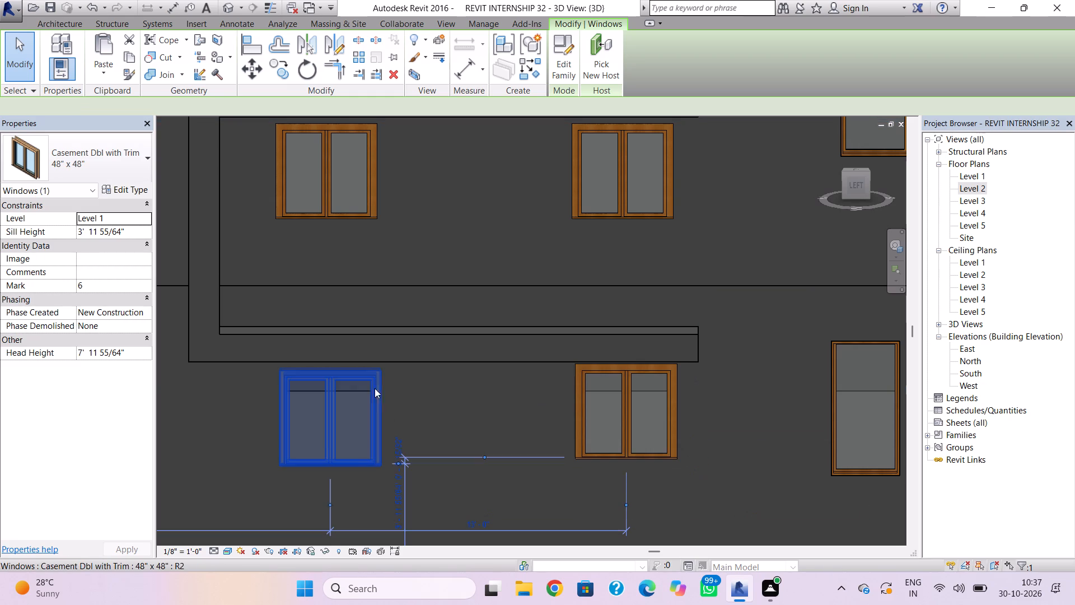
key(Up)
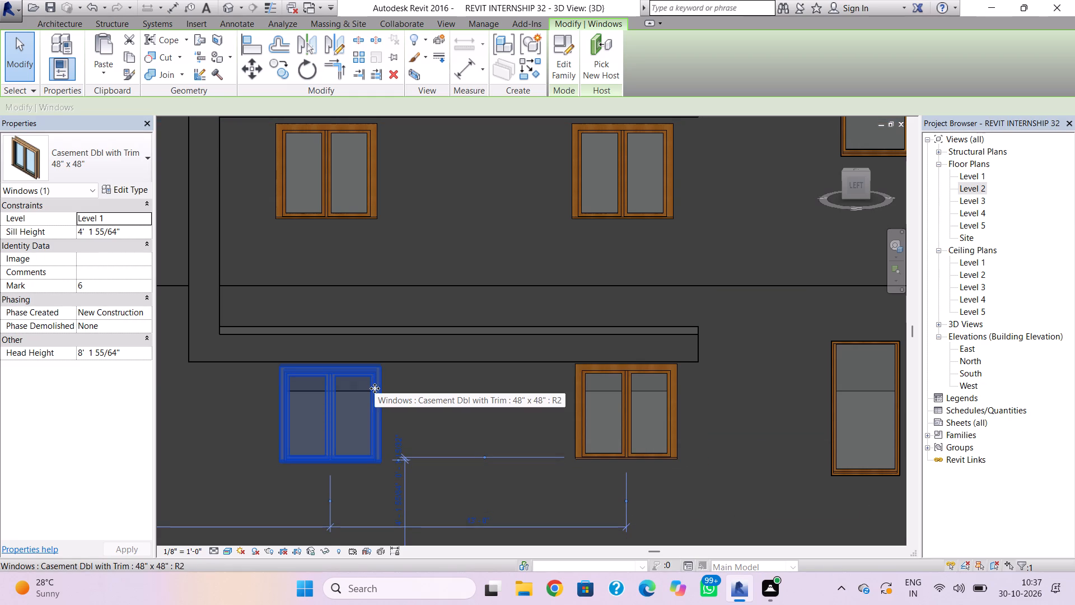
click(739, 272)
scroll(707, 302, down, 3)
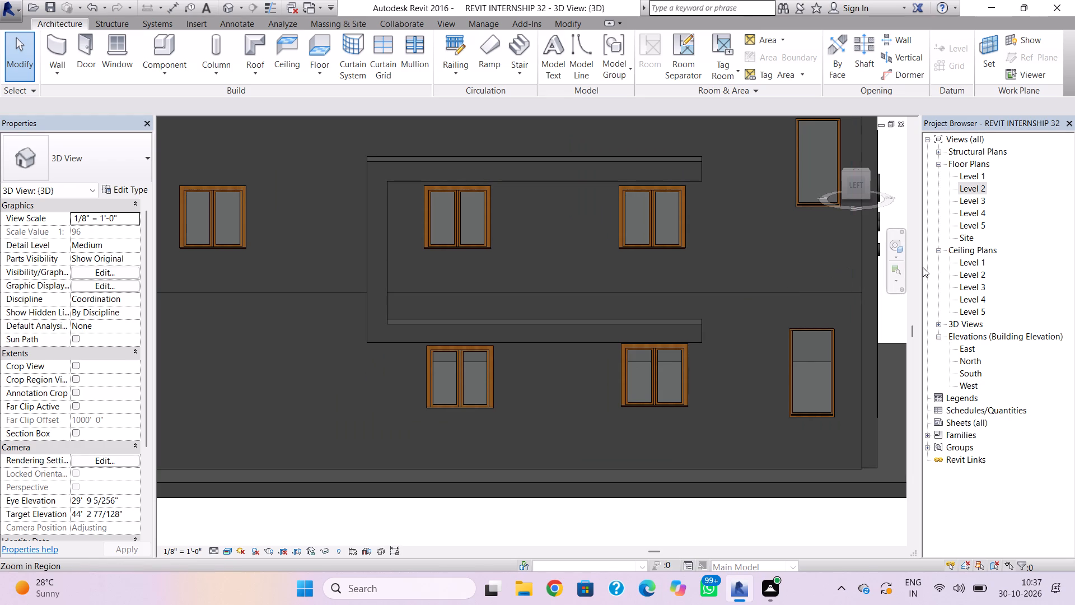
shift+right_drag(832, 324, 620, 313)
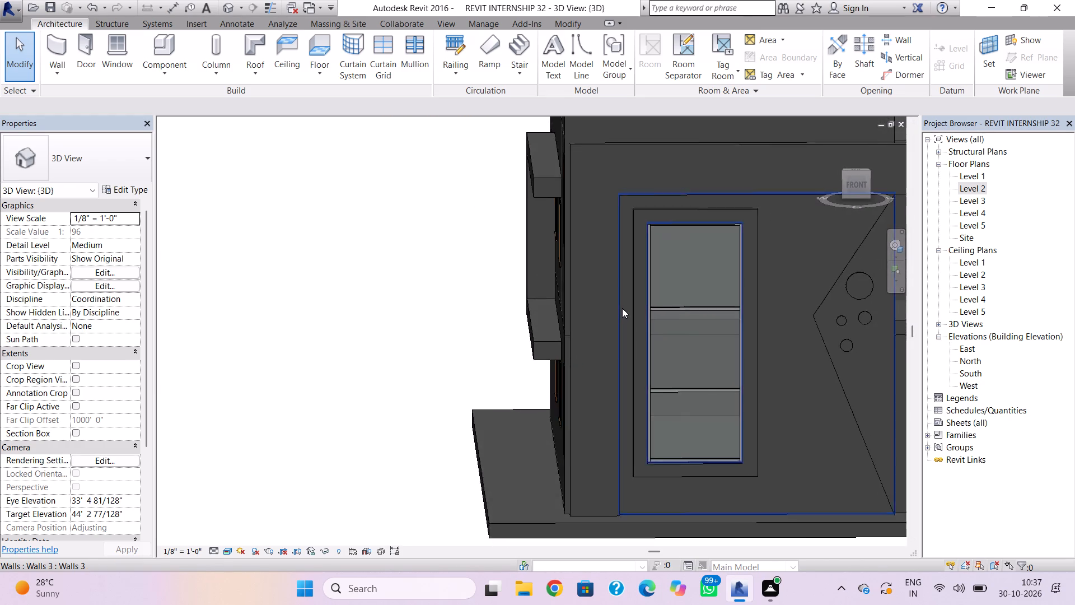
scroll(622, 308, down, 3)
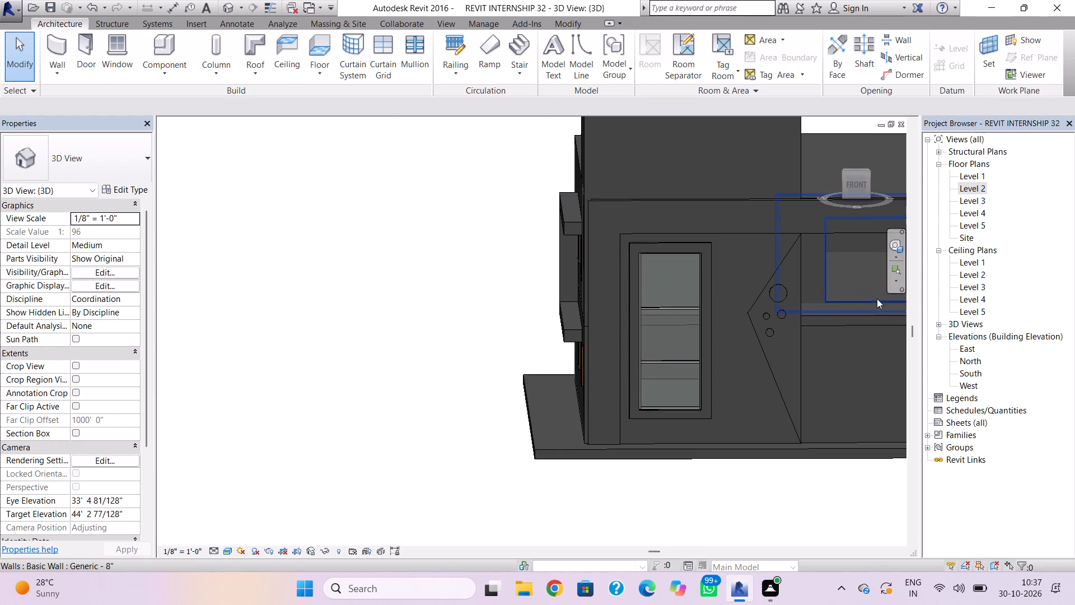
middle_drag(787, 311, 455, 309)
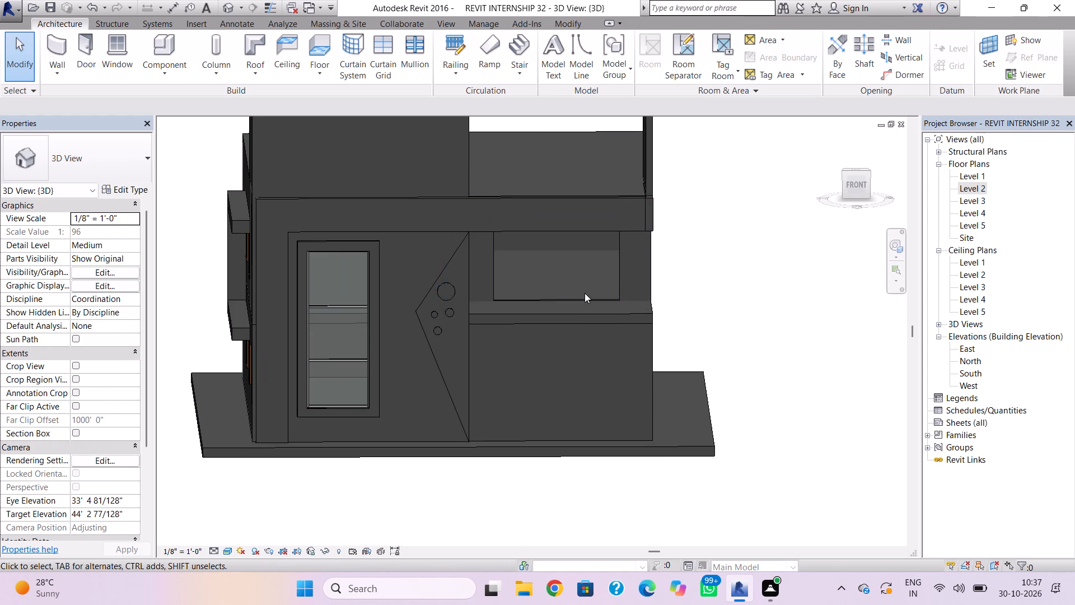
Create a Level 2 railing on the balcony edge: about 18' 4" along the front and 9' 8" back along the right side.
double_click(976, 189)
scroll(797, 282, down, 4)
middle_drag(793, 286, 713, 268)
scroll(680, 290, down, 2)
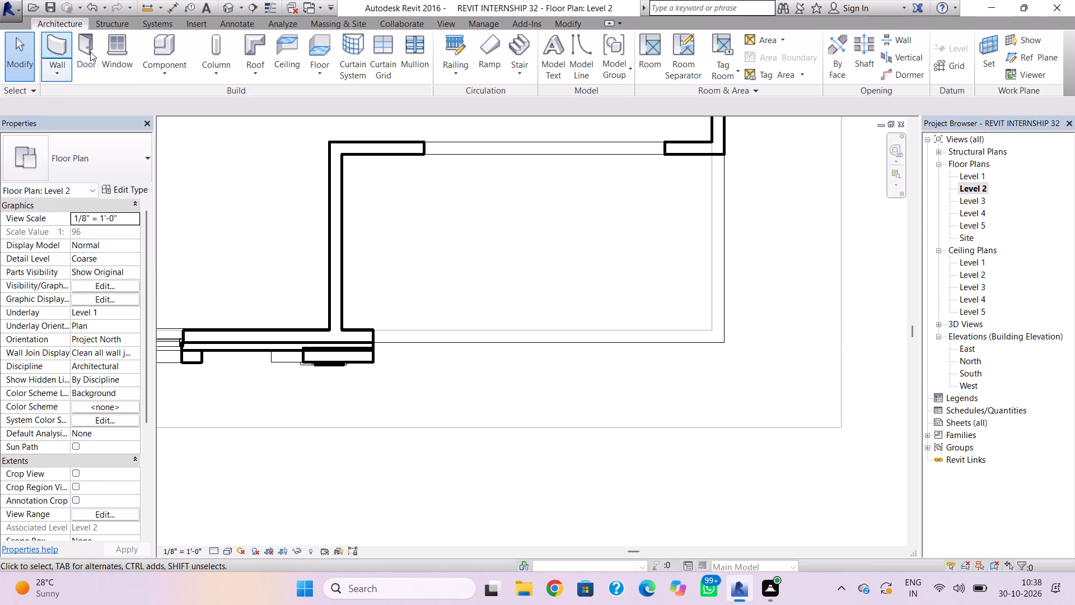
click(442, 46)
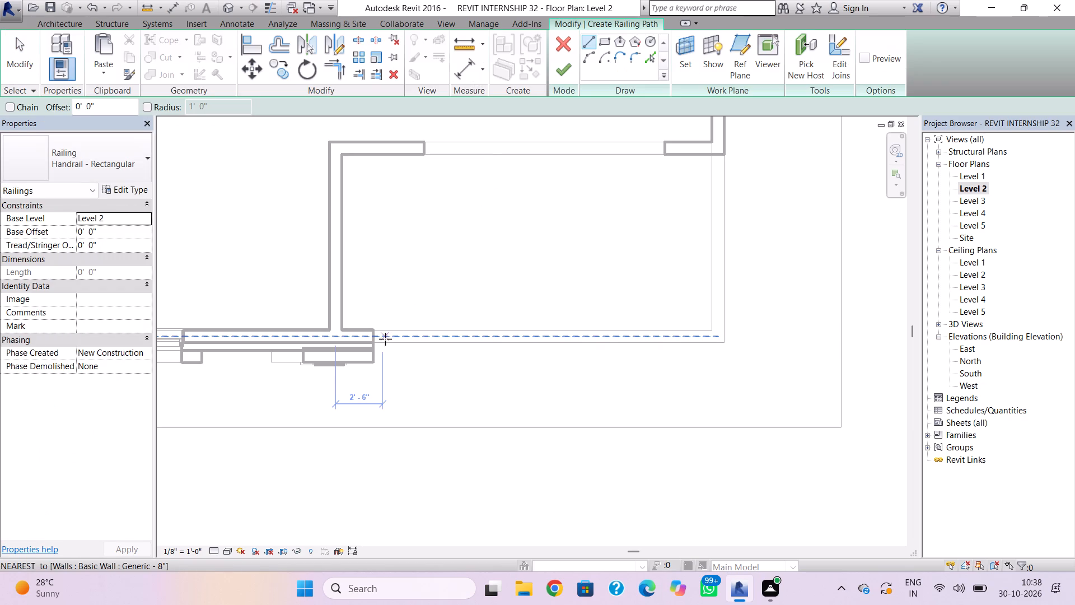
scroll(384, 338, up, 3)
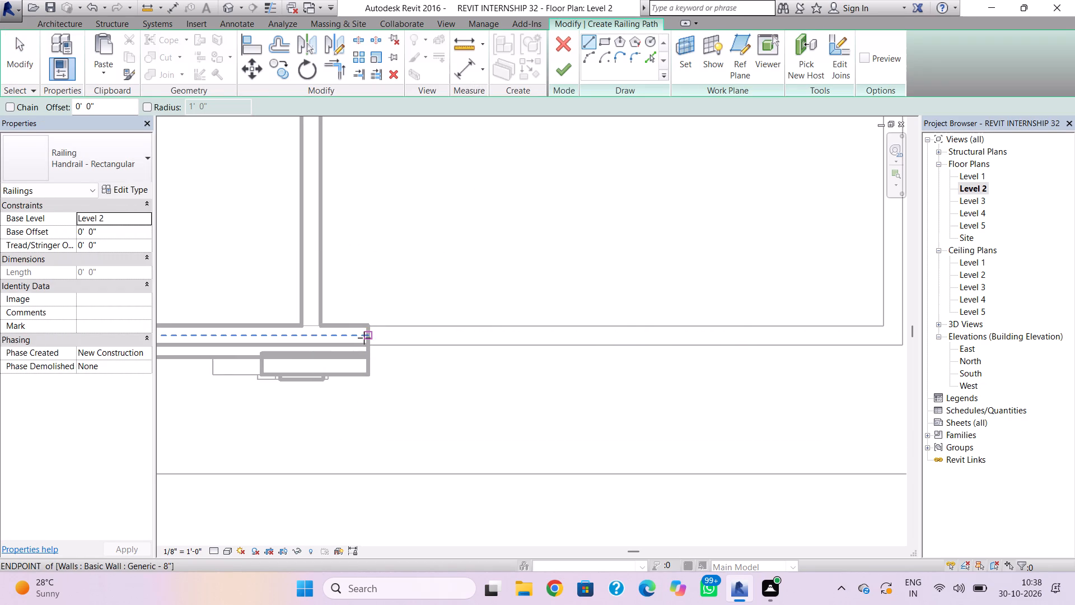
click(364, 338)
scroll(822, 338, down, 1)
middle_drag(824, 339, 670, 358)
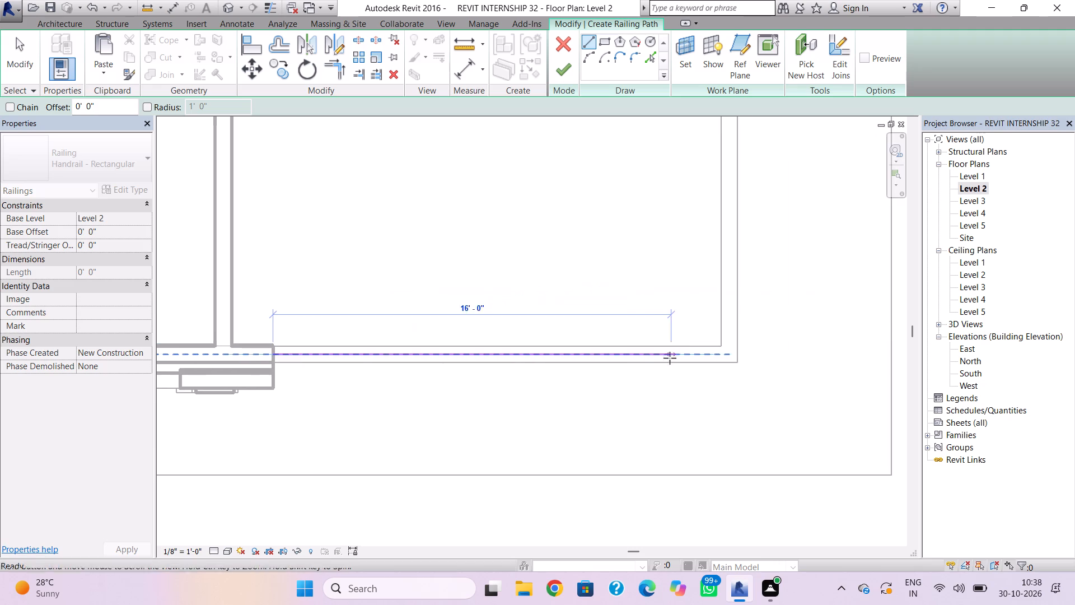
scroll(695, 350, up, 3)
click(737, 353)
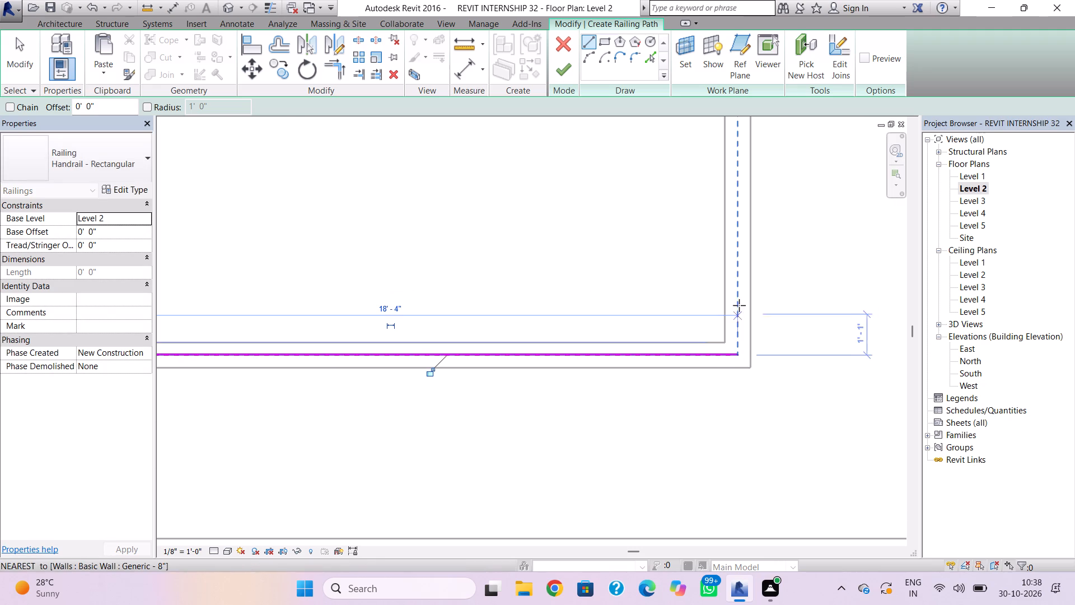
click(735, 351)
middle_drag(737, 211, 755, 334)
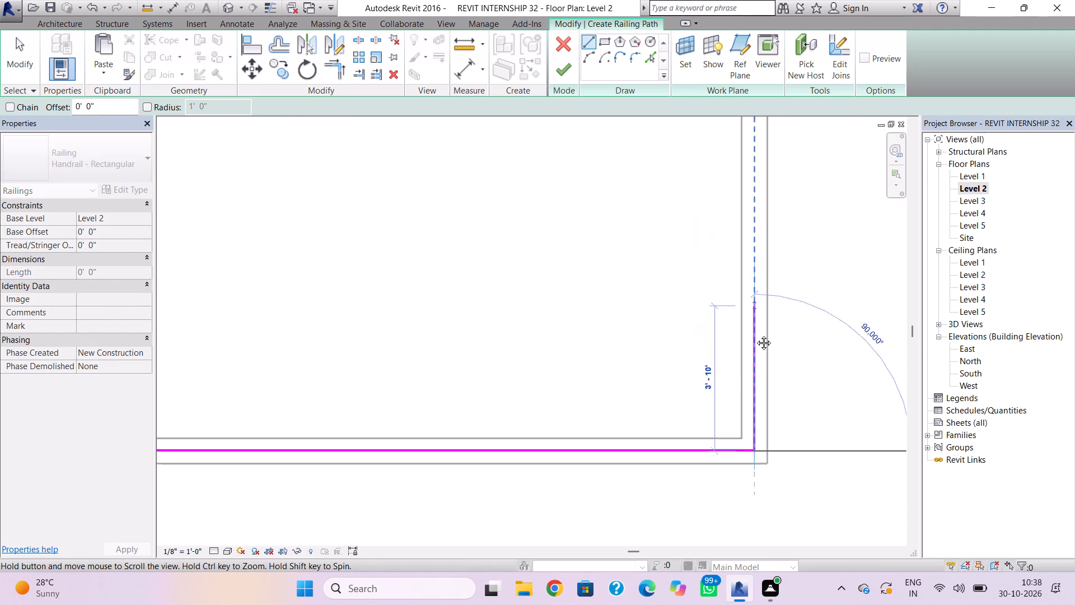
middle_drag(755, 334, 754, 421)
click(754, 202)
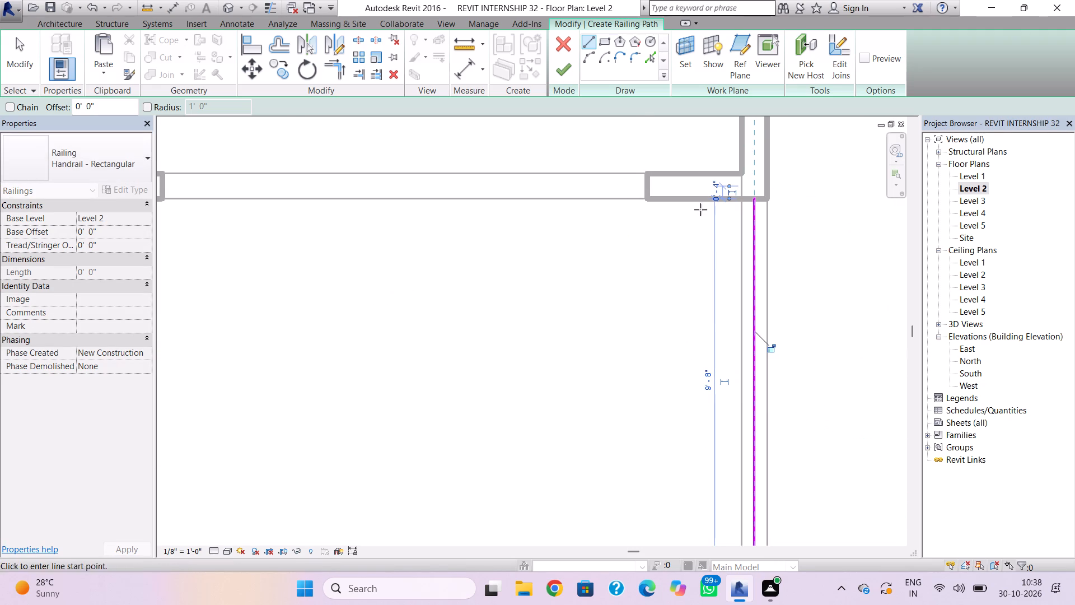
click(574, 72)
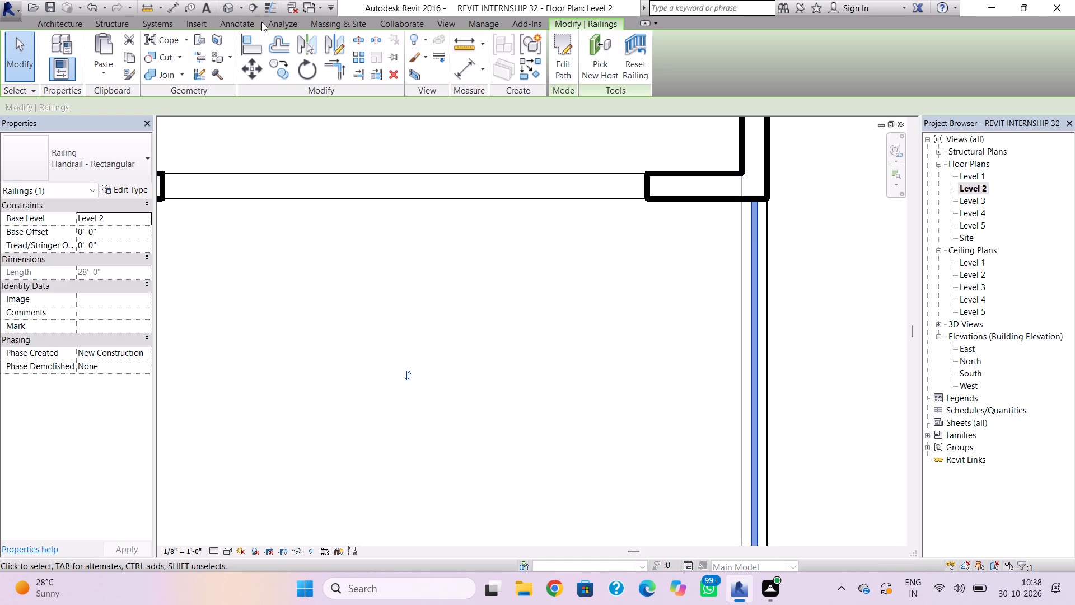
Change the balcony railing's type to Glass Panel - Bottom Fill.
click(227, 11)
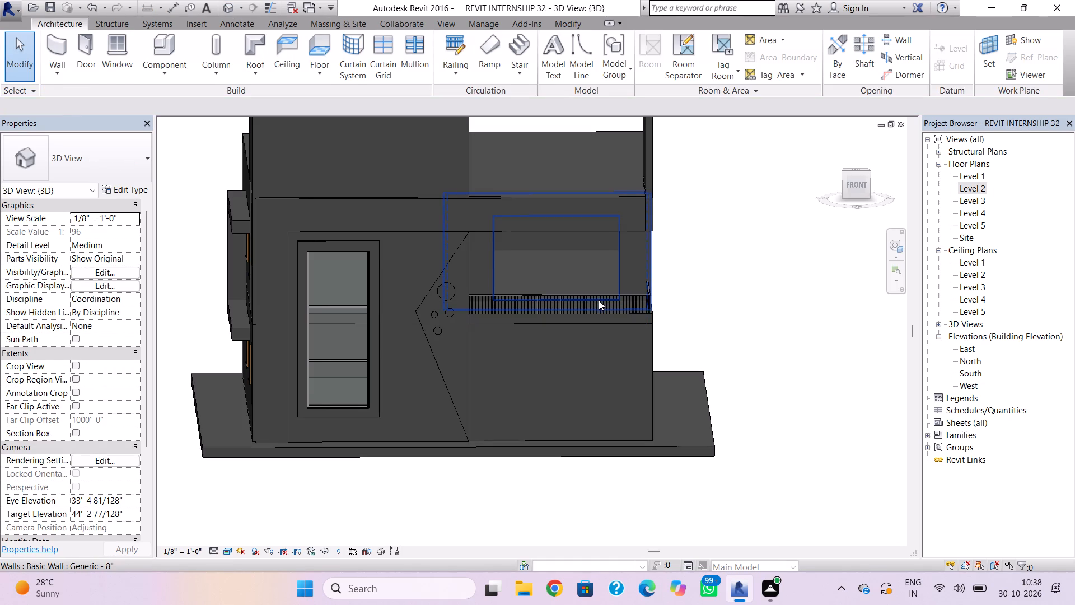
click(599, 300)
key(Escape)
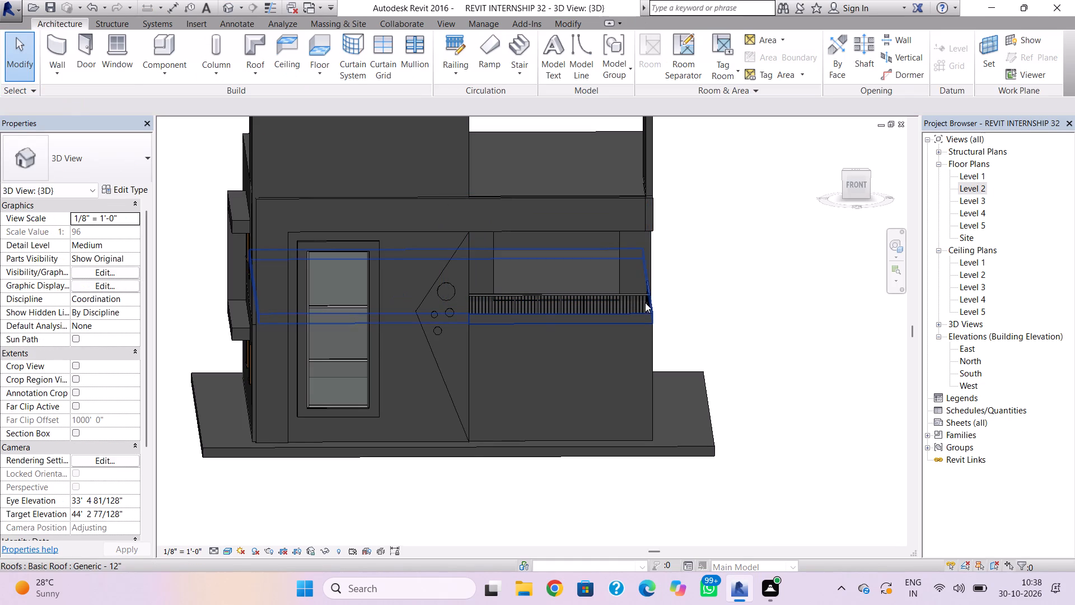
click(639, 303)
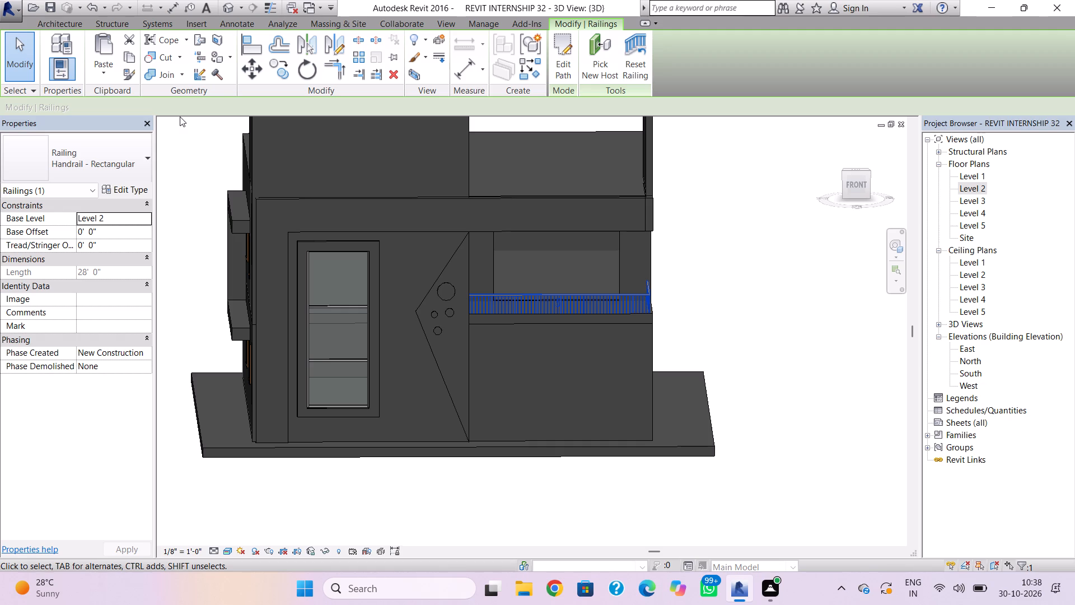
click(124, 149)
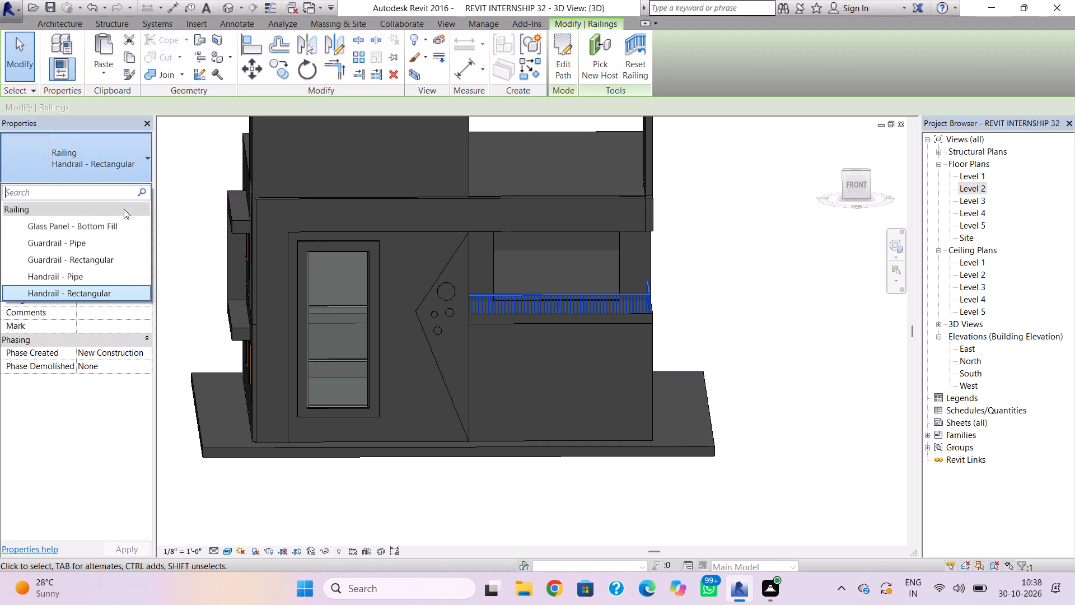
click(115, 231)
key(Escape)
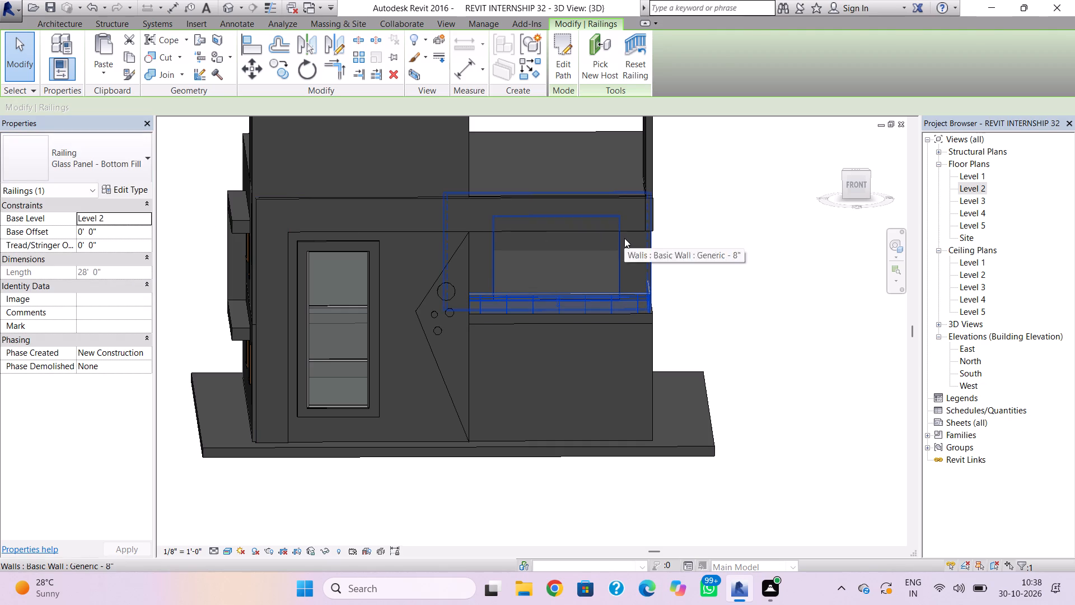
Raise the balcony's glass railing by setting its base offset to 1' 0".
shift+right_drag(705, 268, 639, 275)
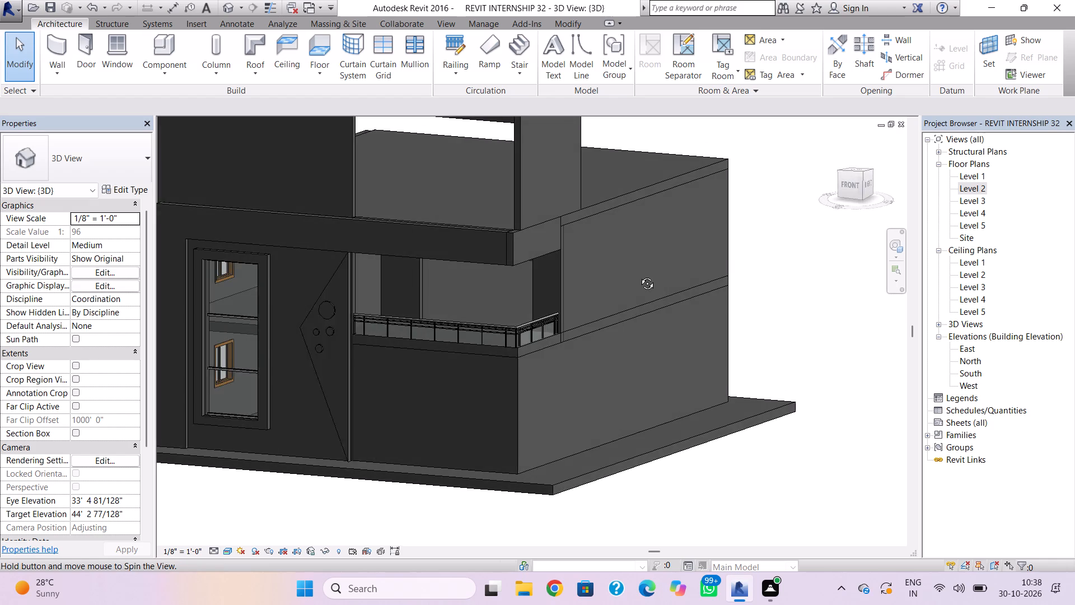
shift+right_drag(639, 275, 638, 275)
click(517, 323)
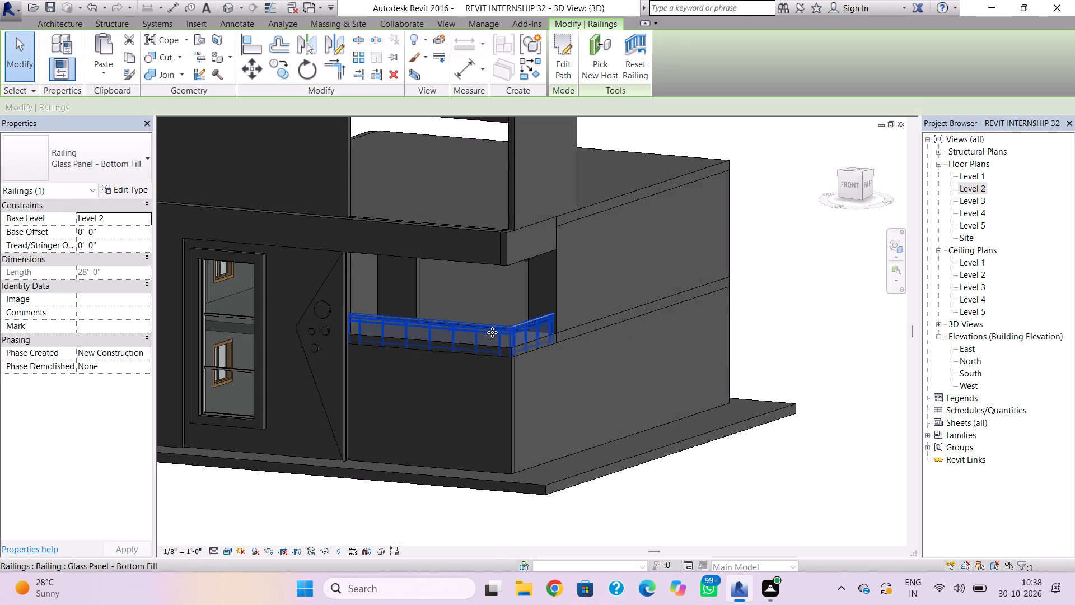
click(137, 235)
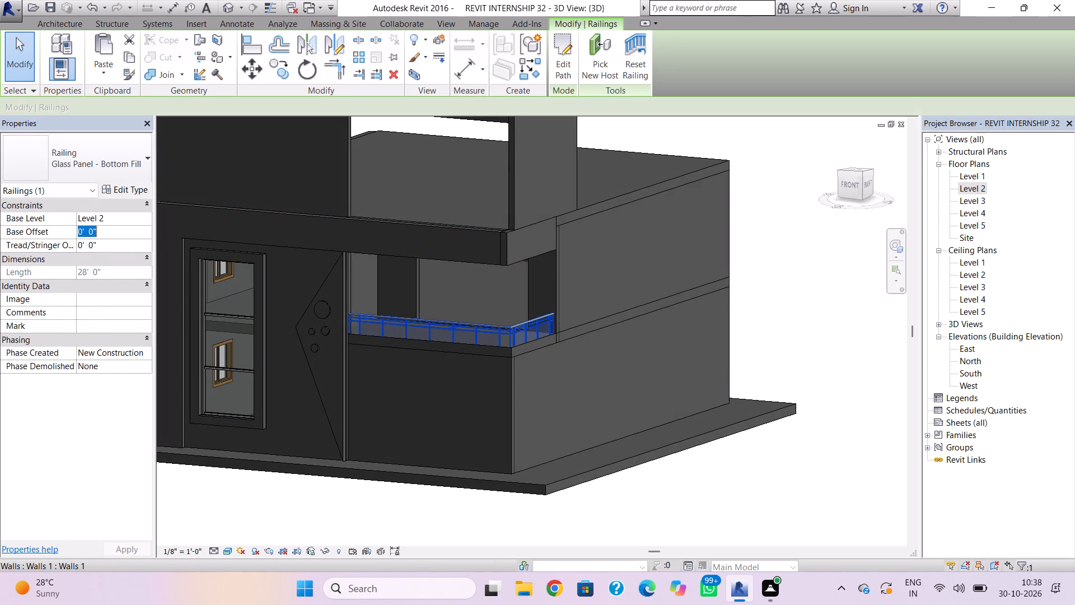
text(1;)
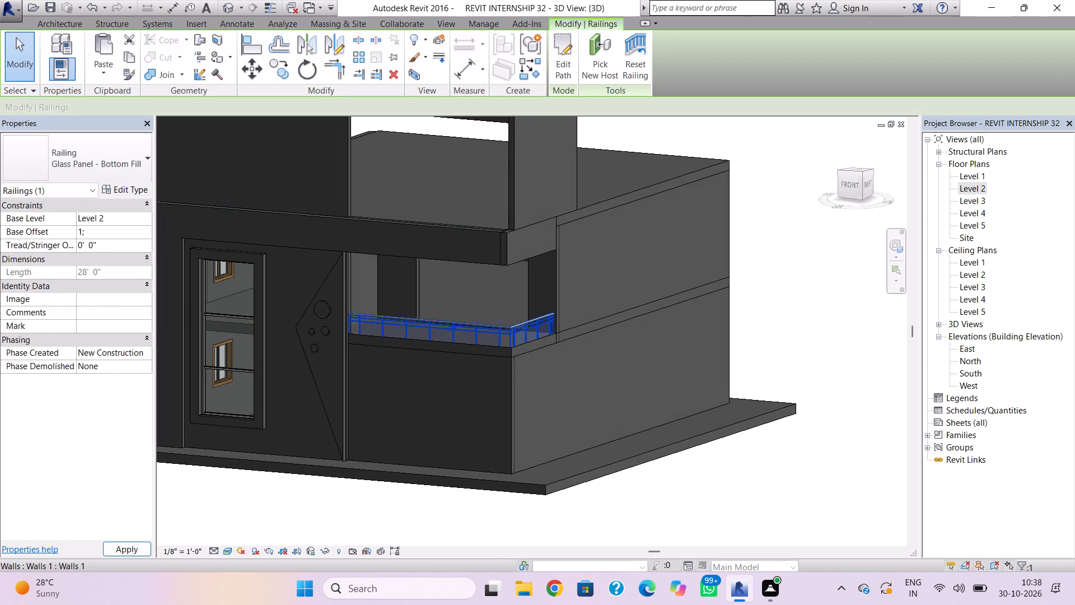
key(BackSpace)
key(apostrophe)
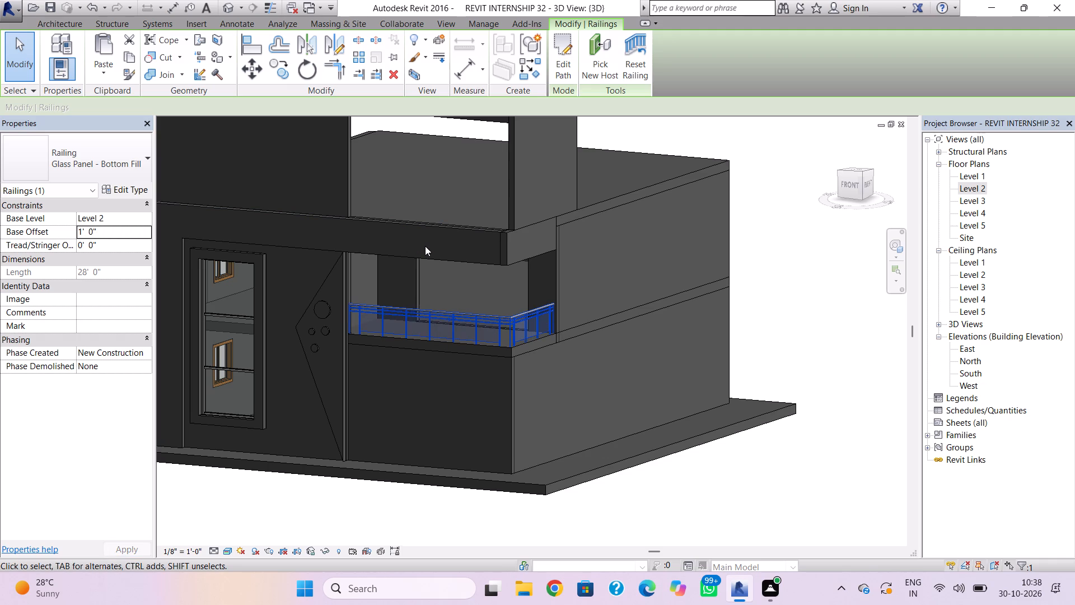
key(Escape)
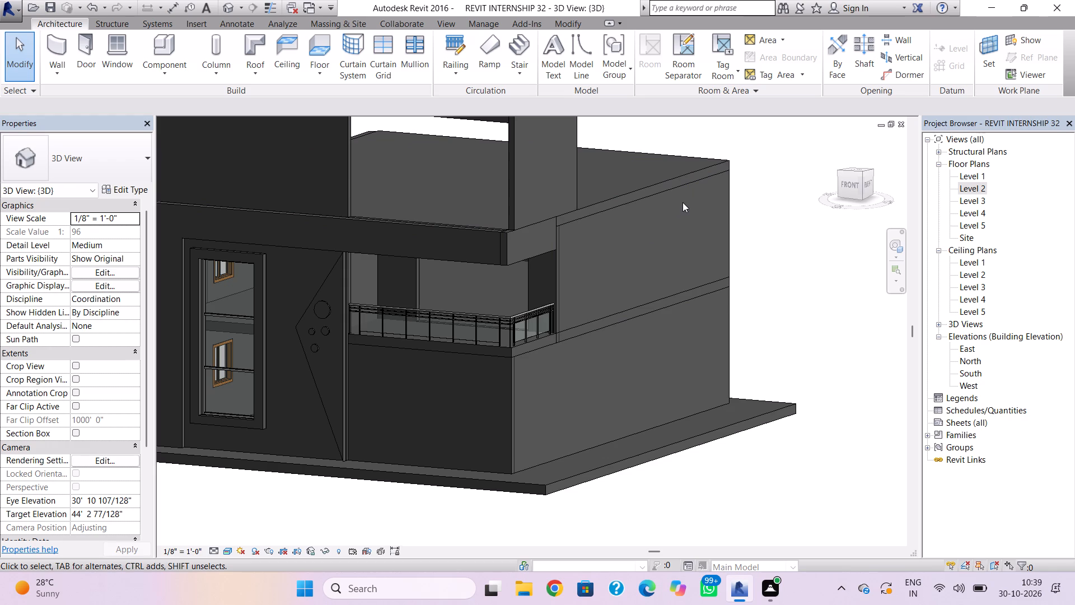
key(Escape)
Shorten the Level 1 front wall to 22' 0" by pulling back its right end, opening the area beneath the balcony.
click(508, 407)
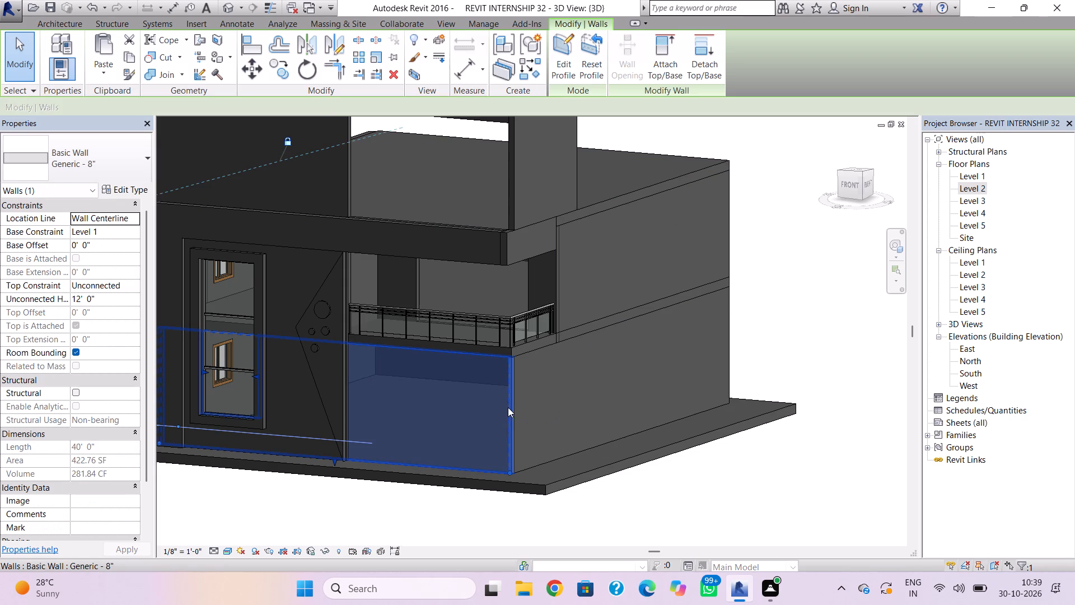
double_click(979, 189)
scroll(681, 378, down, 8)
middle_drag(676, 402, 677, 338)
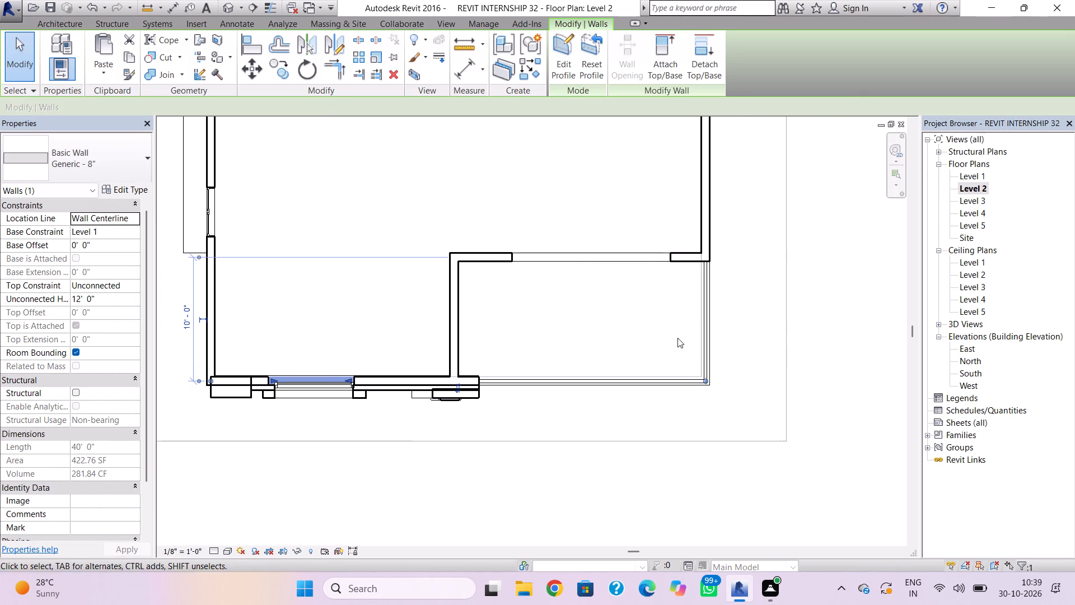
double_click(973, 177)
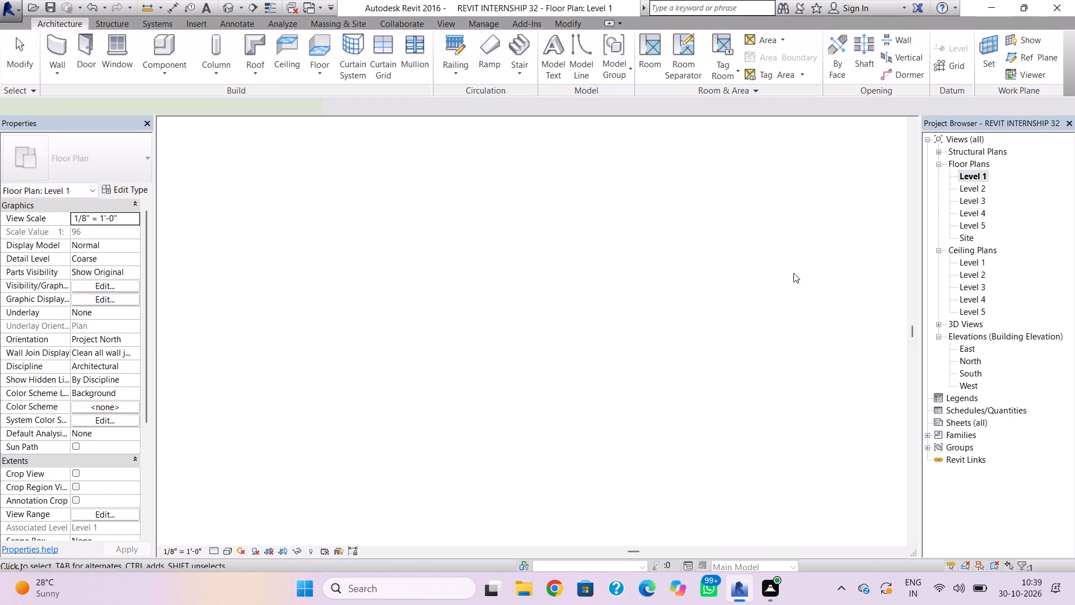
scroll(670, 373, down, 2)
scroll(633, 440, up, 1)
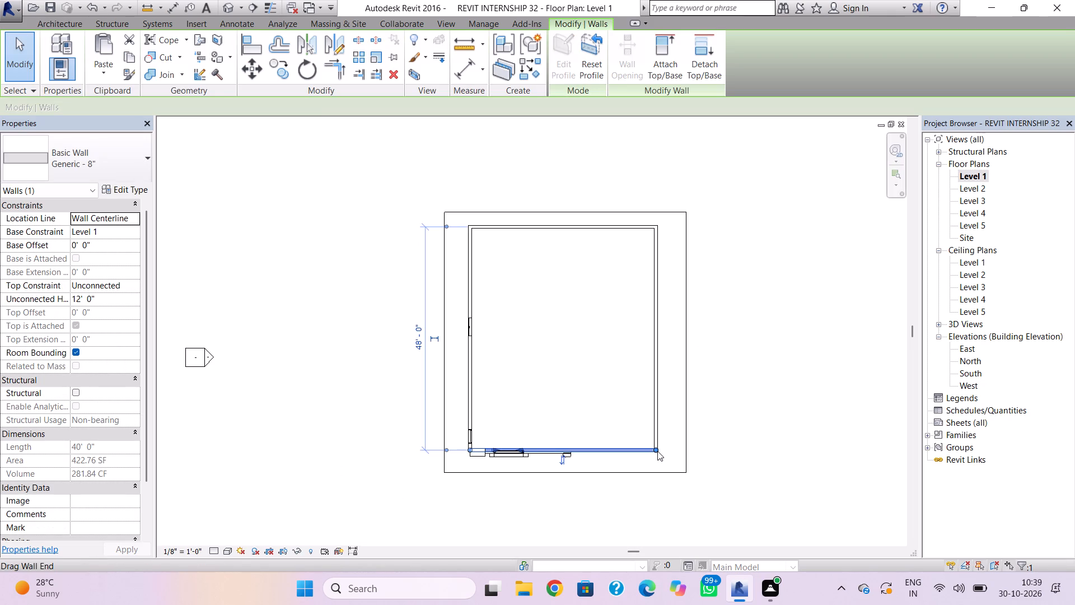
drag(657, 451, 572, 453)
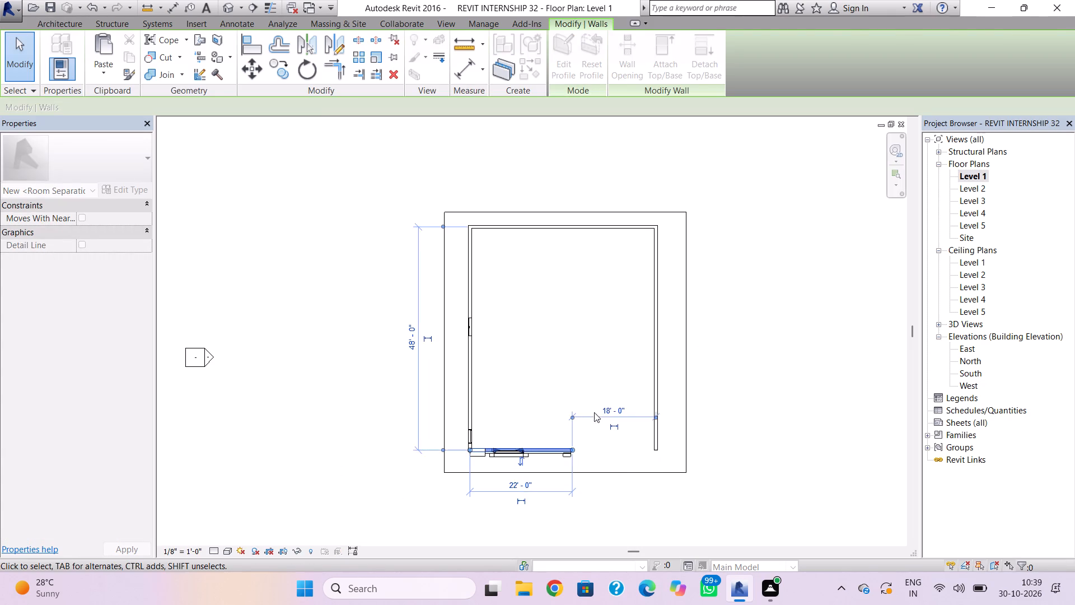
click(593, 392)
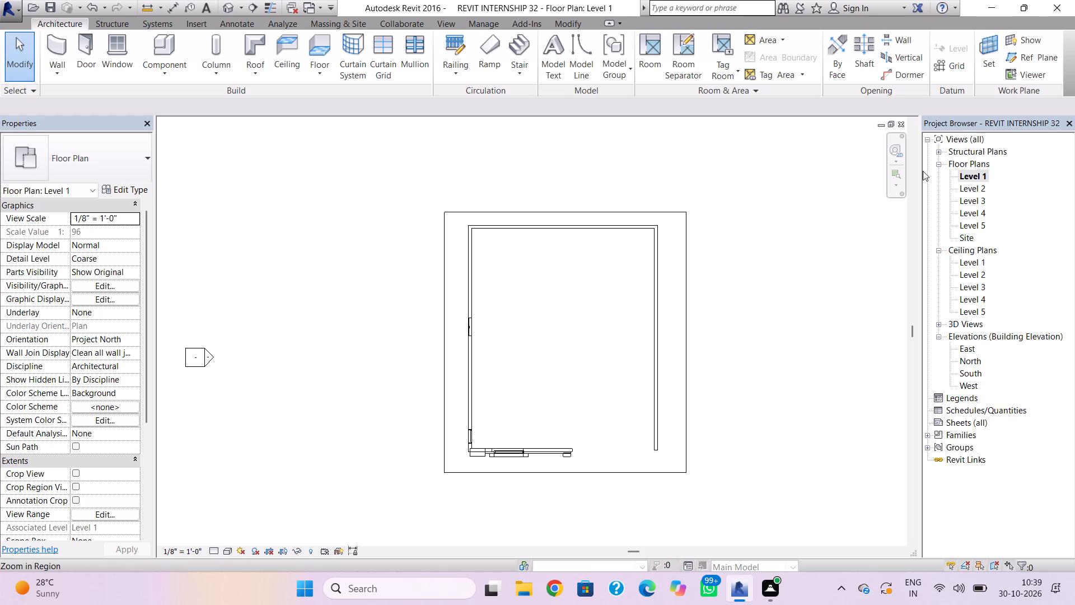
Copy the balcony's rear wall with its large opening from Level 2 and paste it aligned to Level 1.
double_click(966, 188)
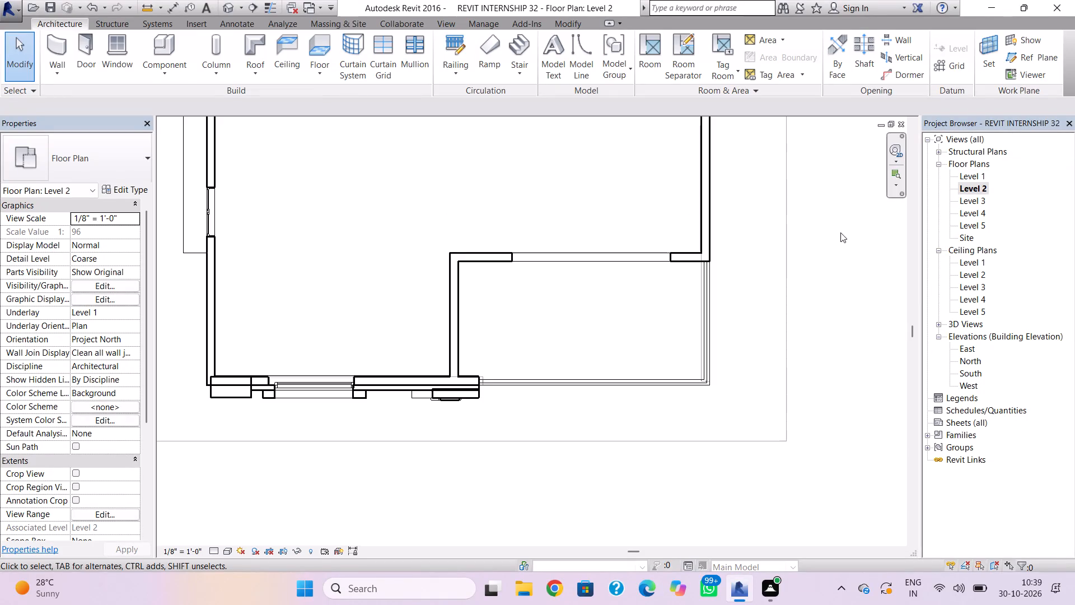
scroll(801, 282, down, 1)
click(709, 260)
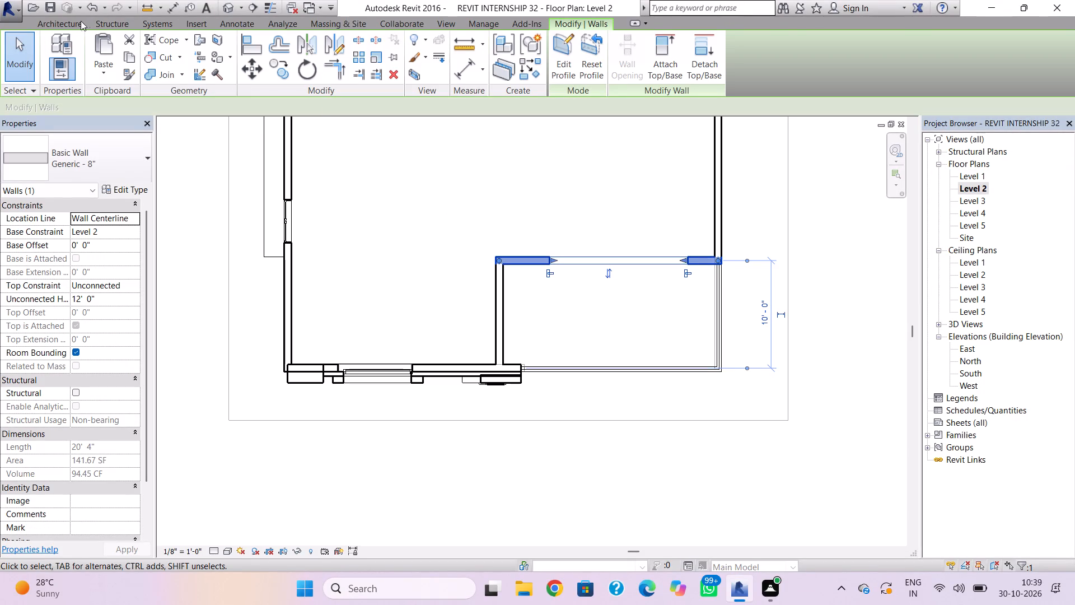
click(123, 57)
click(113, 72)
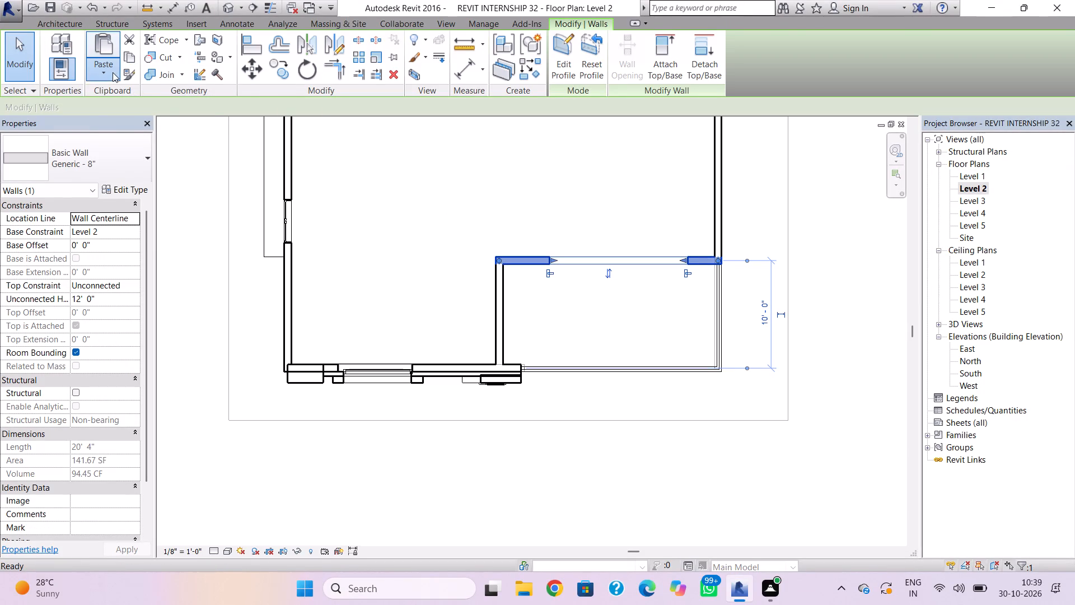
click(126, 118)
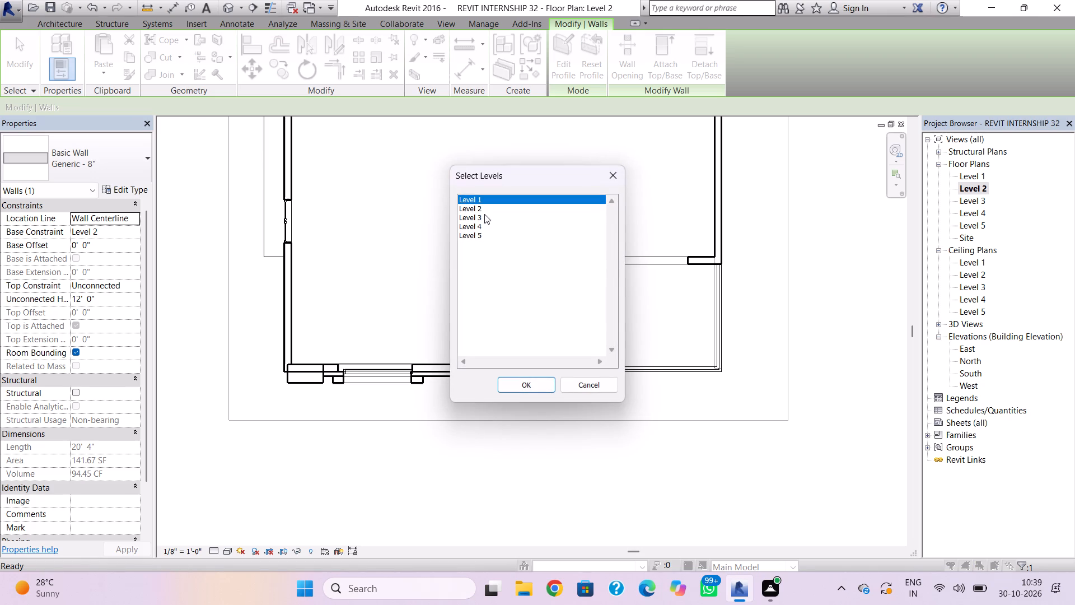
click(517, 380)
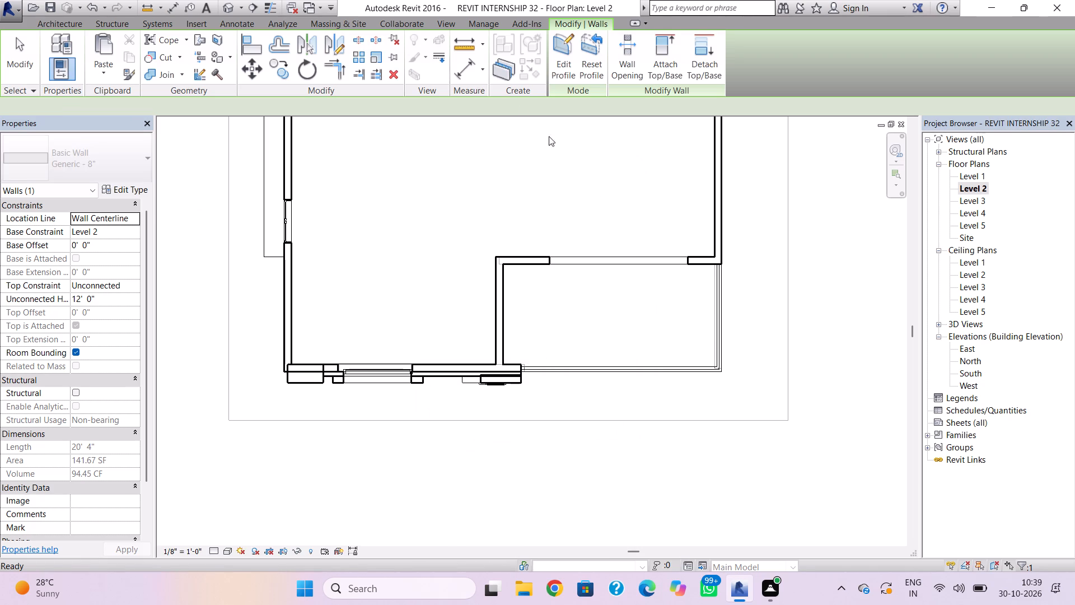
Shorten the Level 1 right side wall by pulling its front end back to meet the recessed wall beneath the balcony.
click(230, 10)
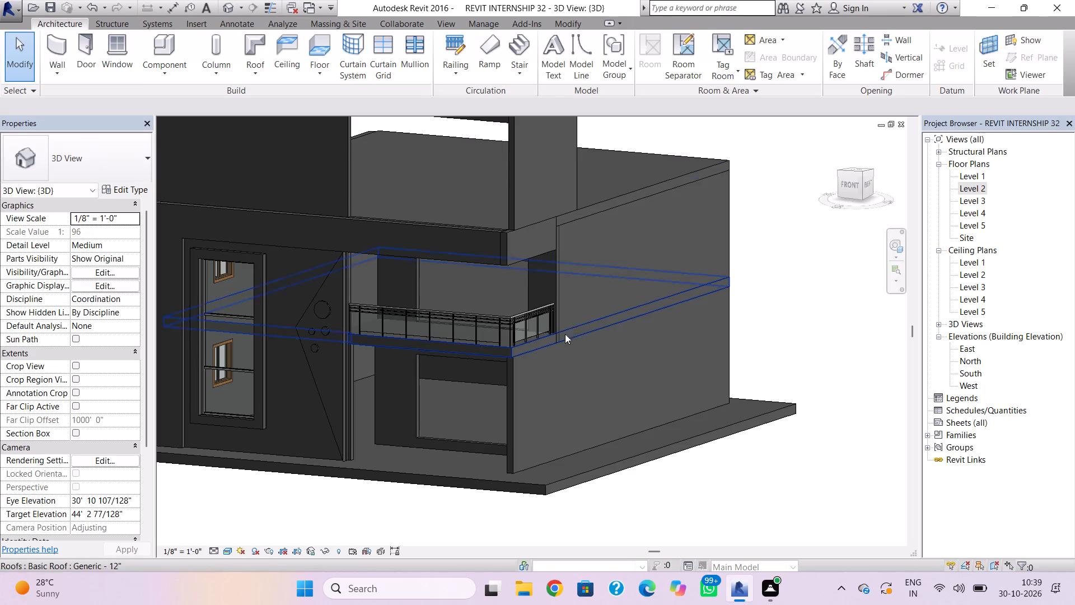
click(512, 394)
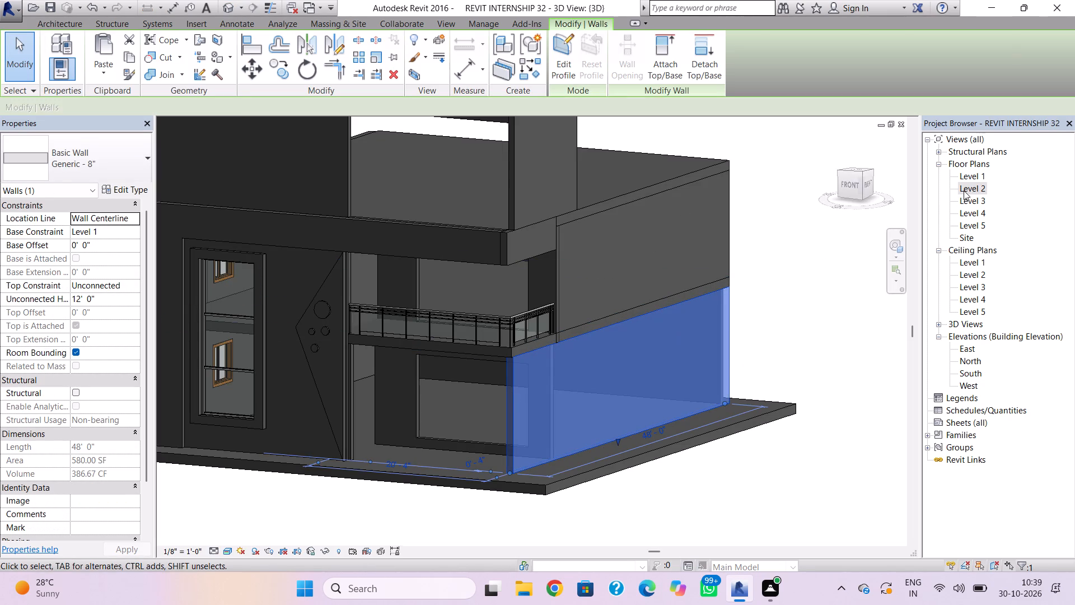
double_click(967, 180)
scroll(737, 362, down, 3)
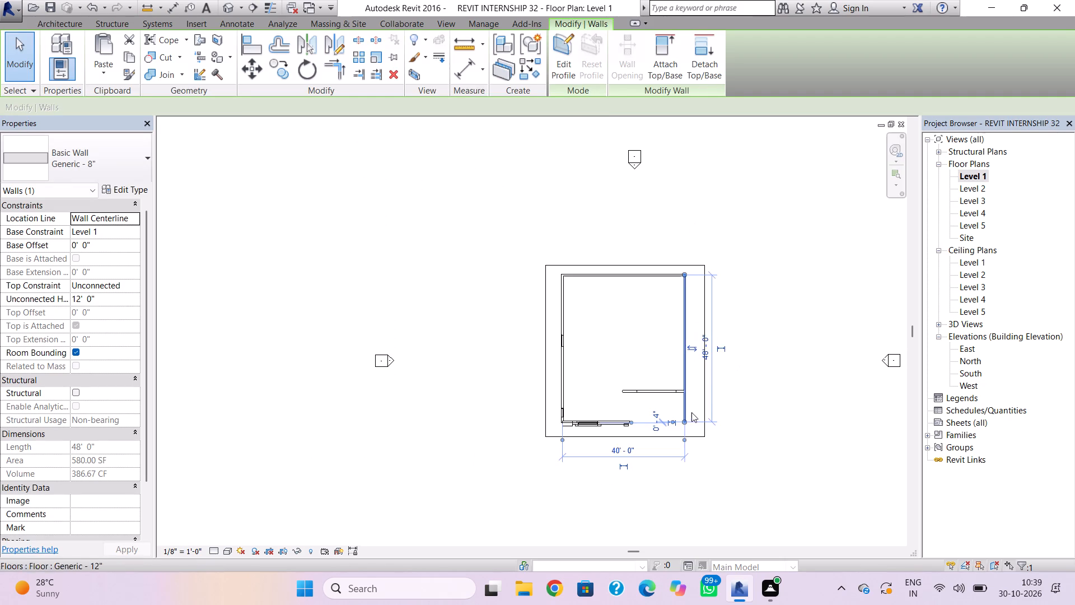
scroll(688, 416, up, 12)
drag(683, 425, 684, 415)
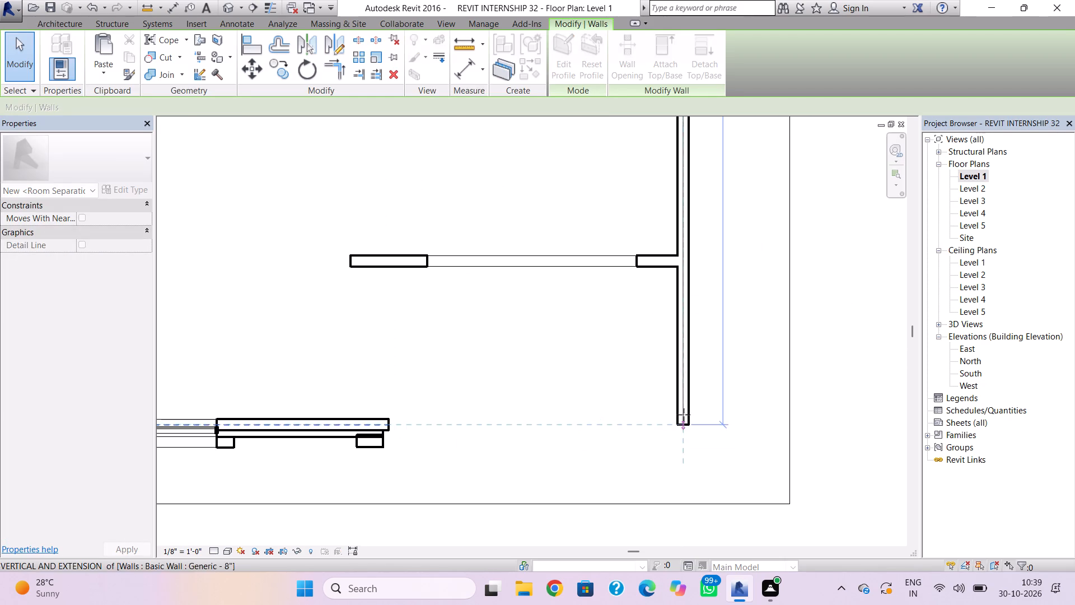
drag(684, 415, 680, 268)
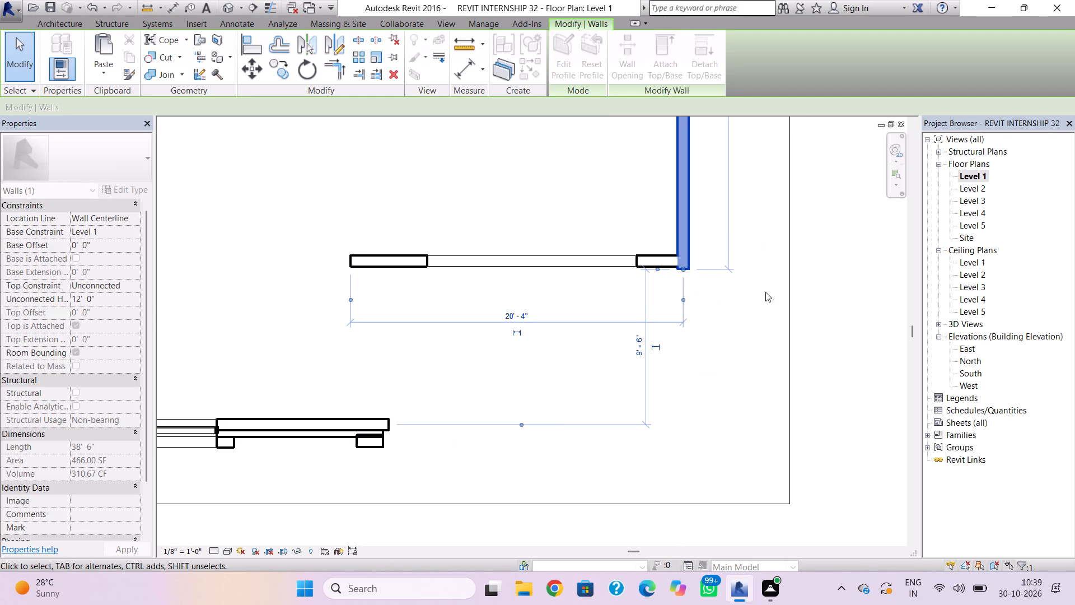
scroll(701, 273, up, 14)
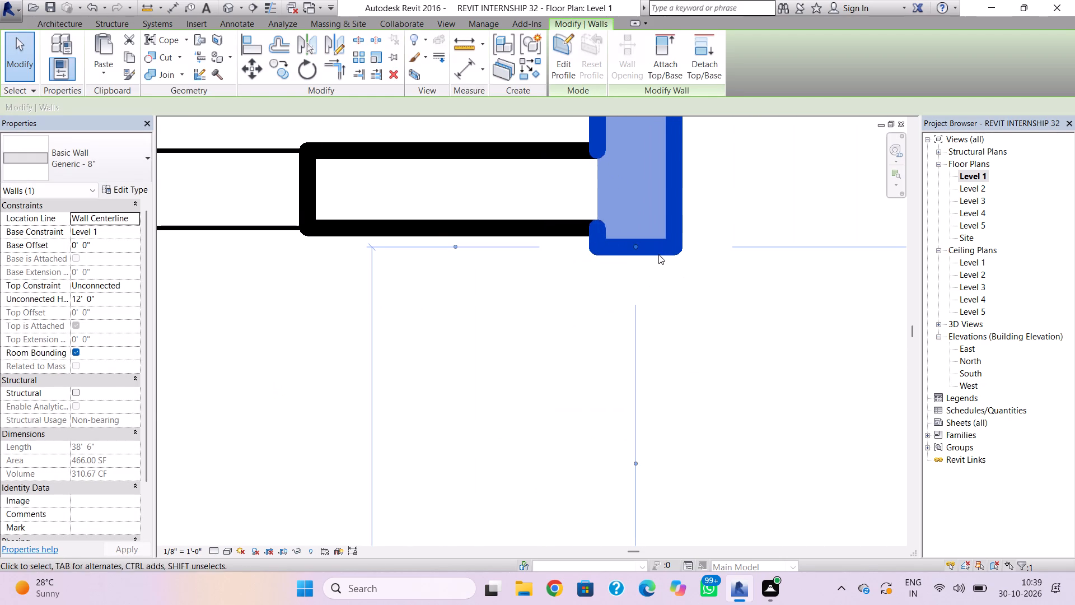
drag(631, 246, 634, 232)
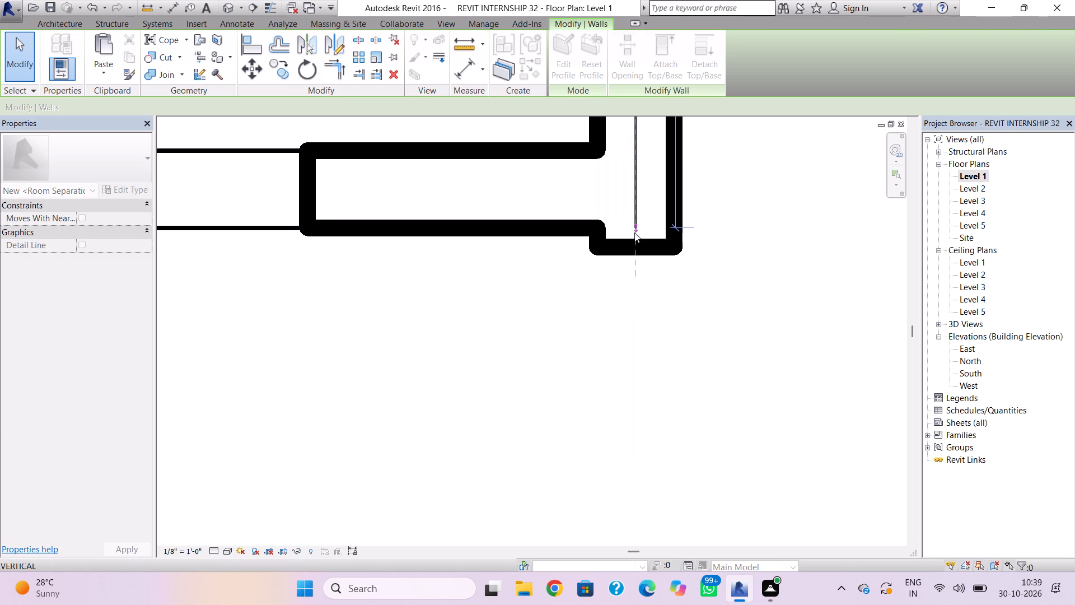
click(705, 292)
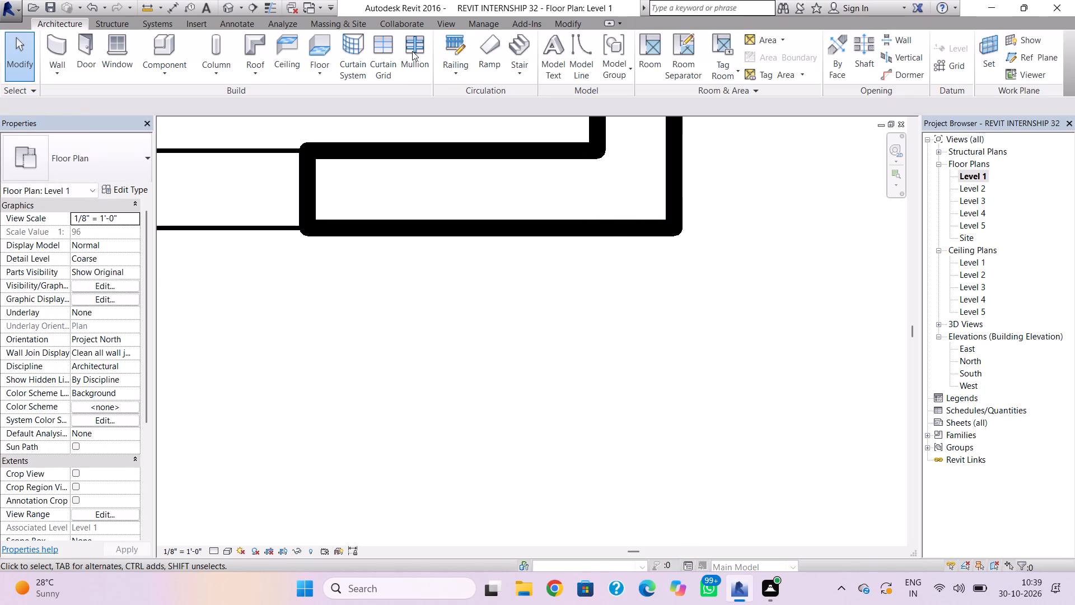
Edit the Level 1 recessed wall's profile, deleting the opening's sill line and extending both jambs down to the wall's base line.
click(228, 1)
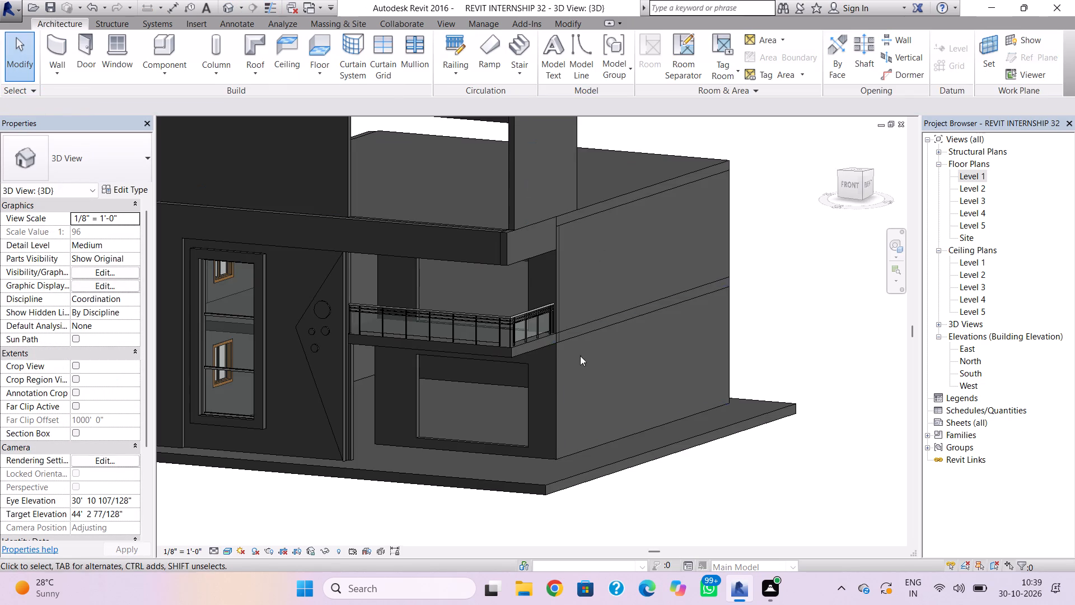
shift+right_drag(550, 385, 623, 436)
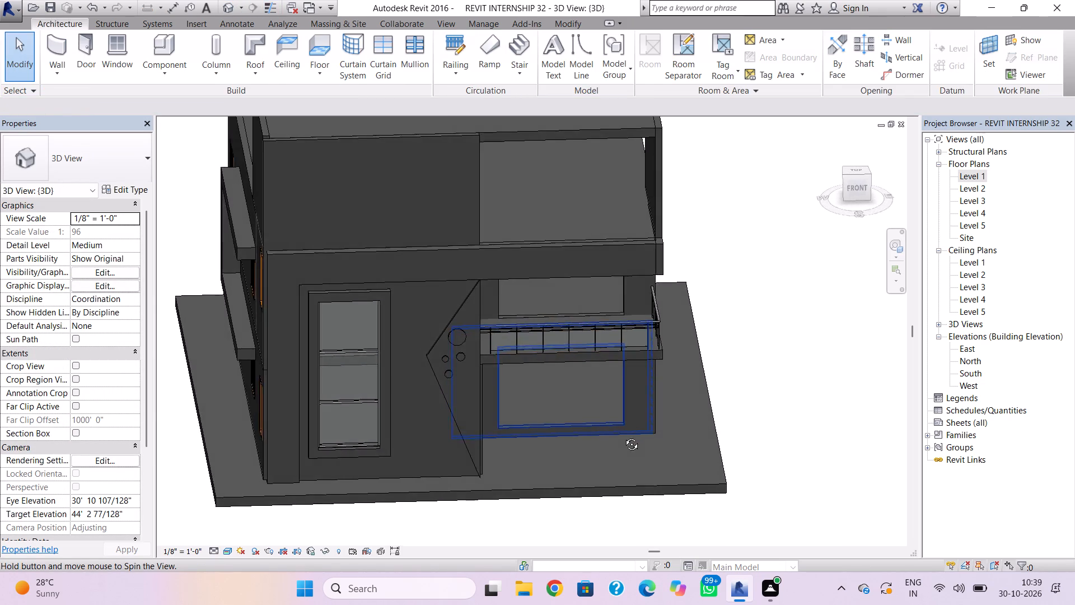
shift+right_drag(623, 436, 607, 420)
click(577, 434)
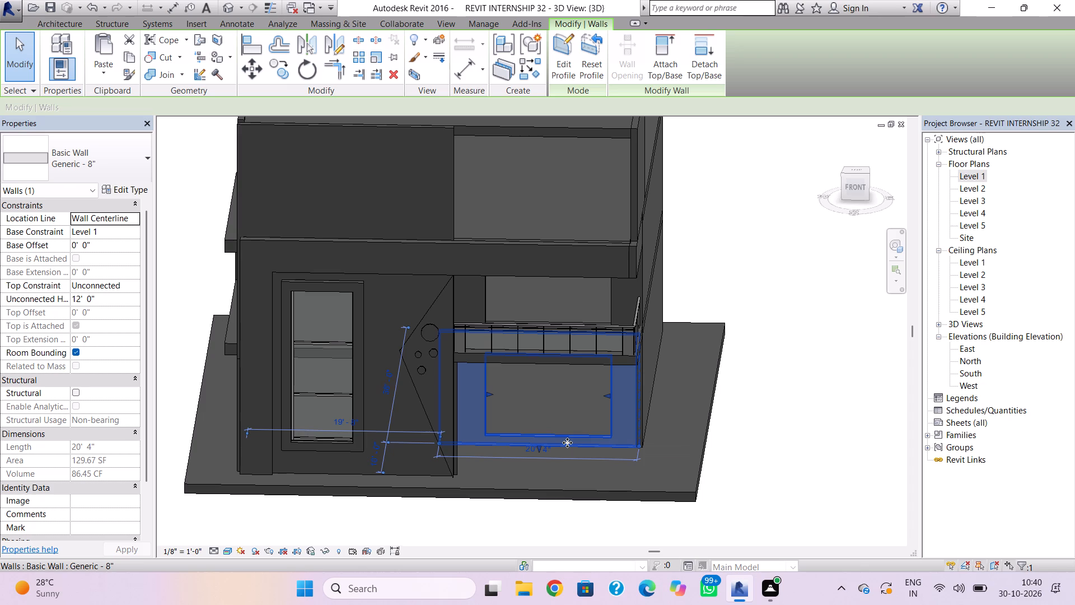
click(567, 53)
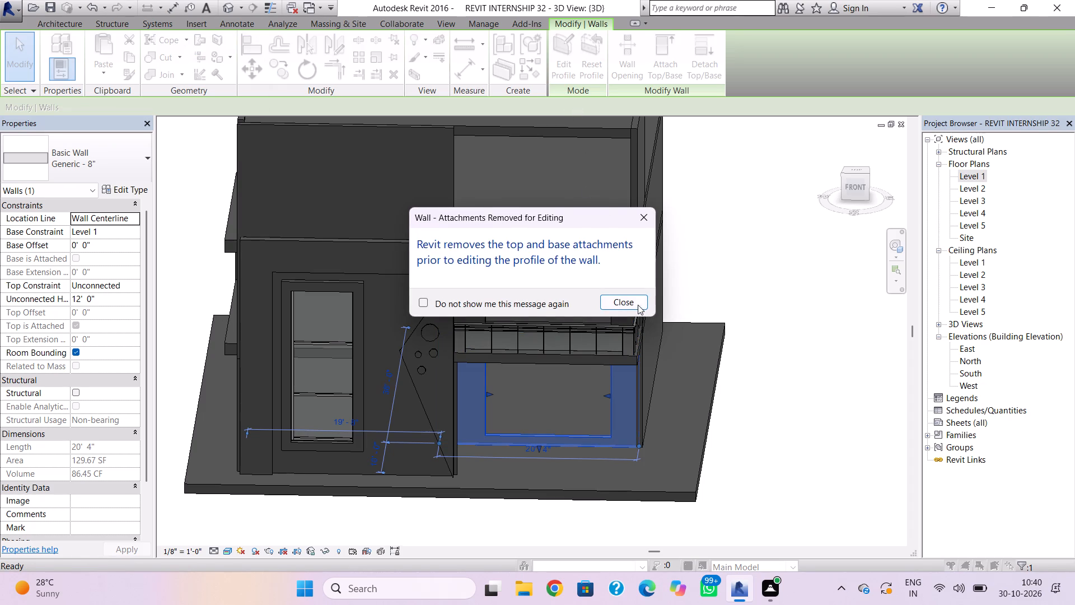
click(638, 305)
scroll(572, 464, up, 4)
click(546, 421)
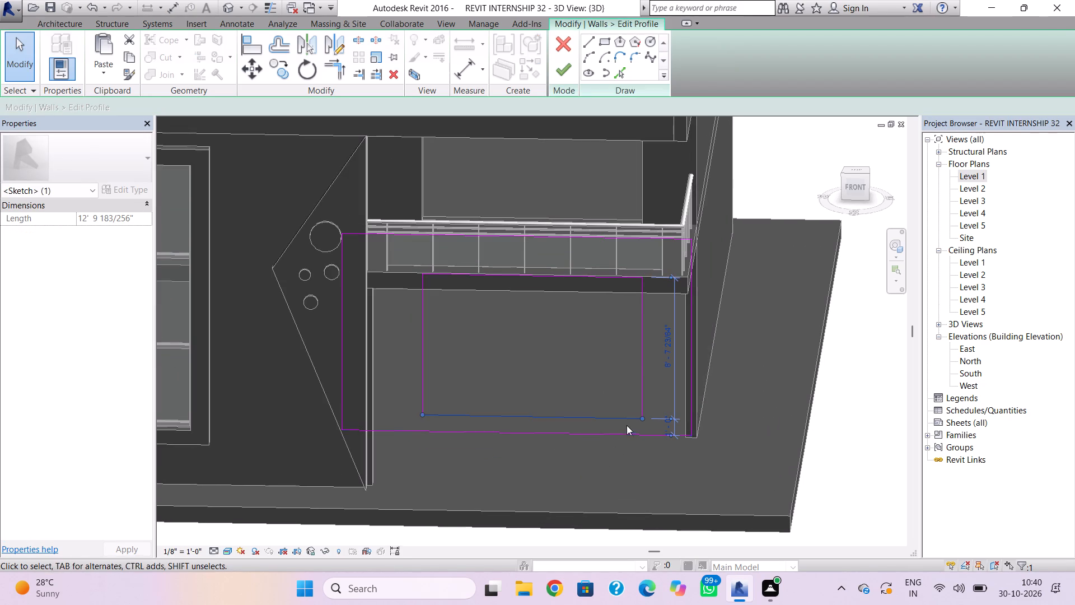
key(Delete)
click(637, 410)
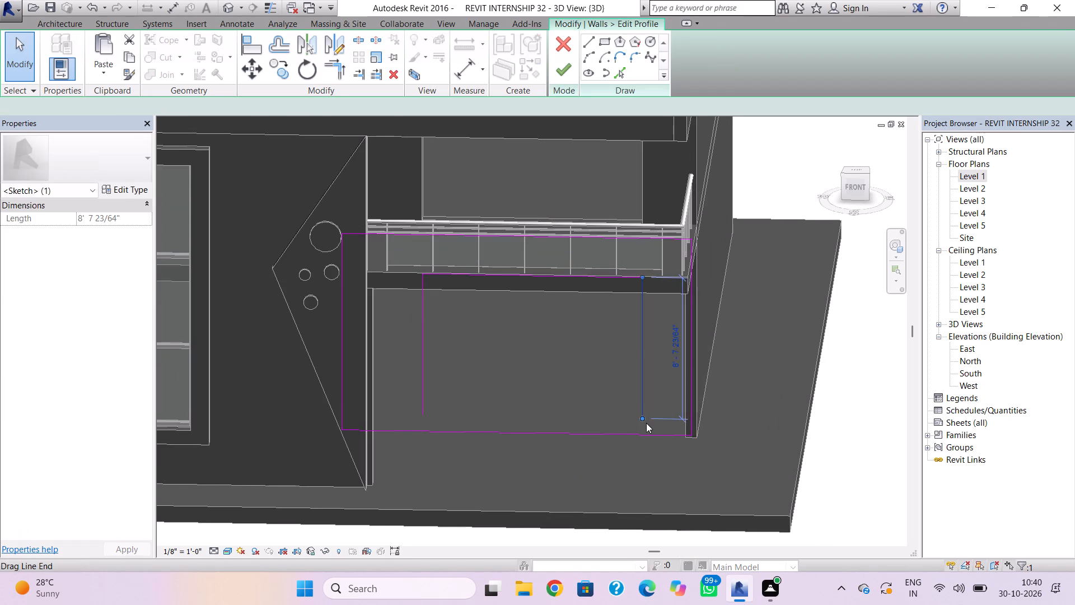
scroll(646, 423, up, 3)
drag(642, 419, 643, 436)
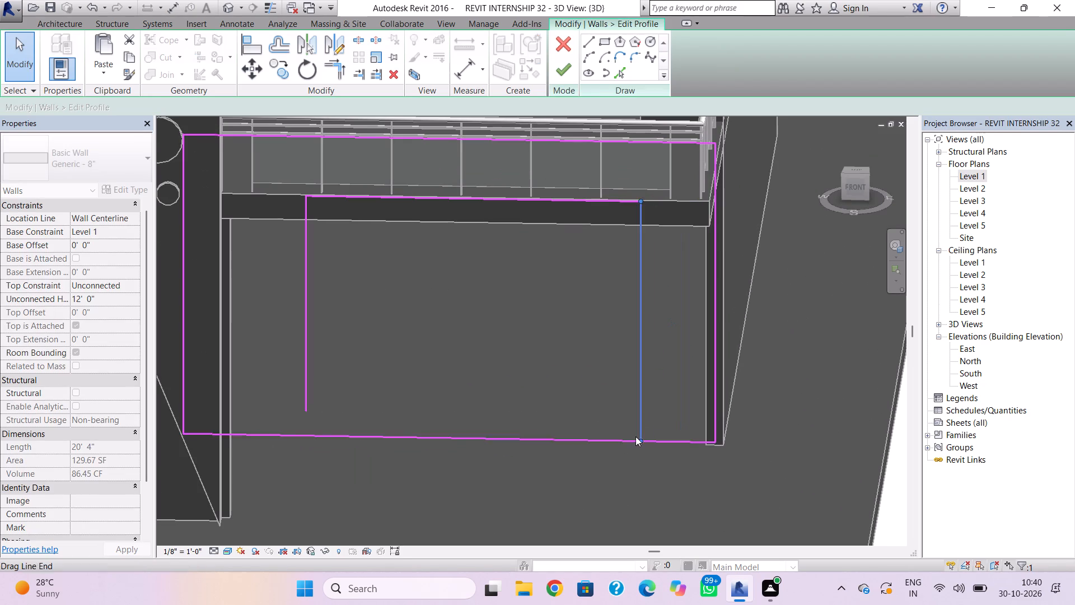
click(305, 410)
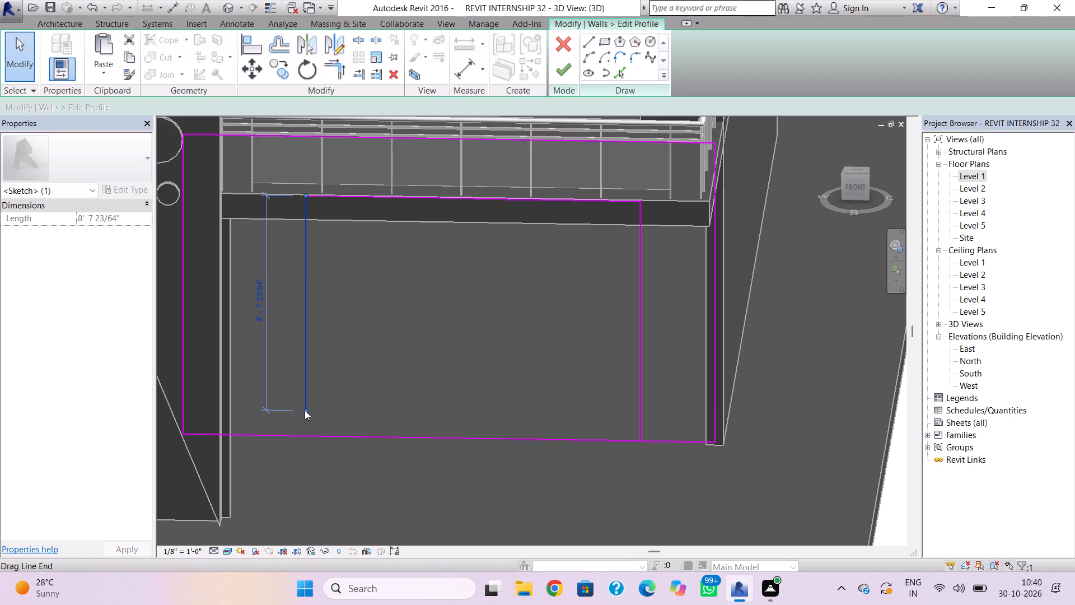
drag(305, 410, 311, 434)
Replace the profile's base line with separate segments on either side of the opening, and finish the wall profile.
click(383, 380)
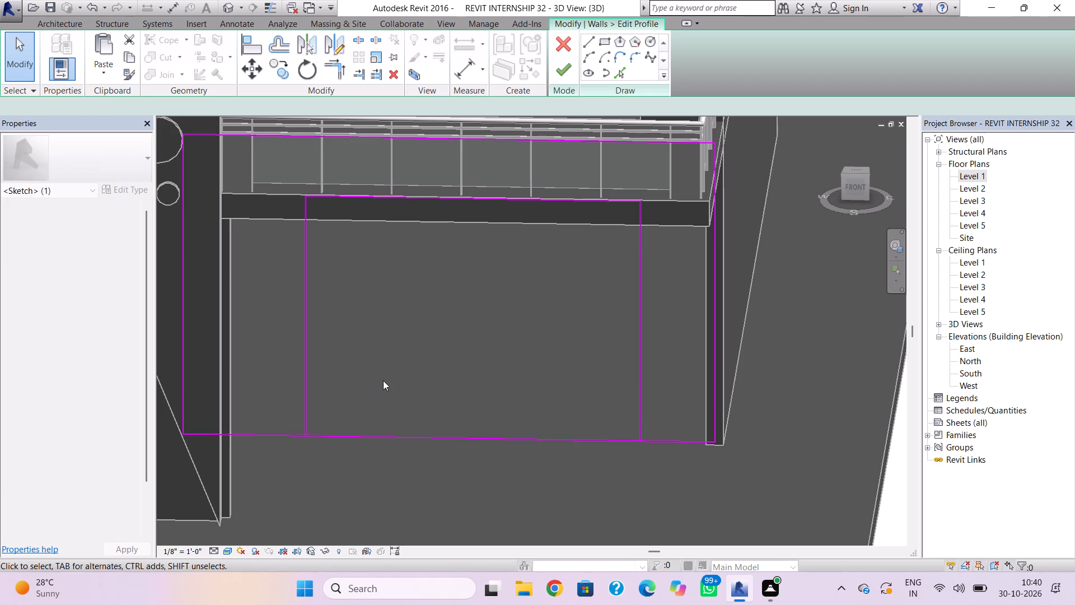
click(449, 432)
key(Delete)
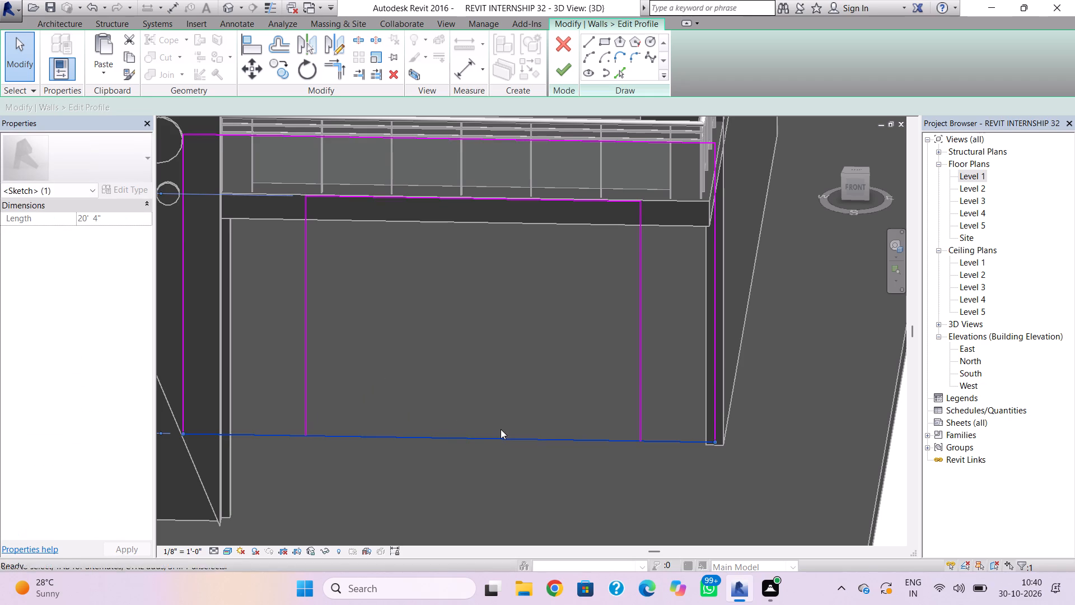
click(584, 49)
scroll(211, 439, up, 2)
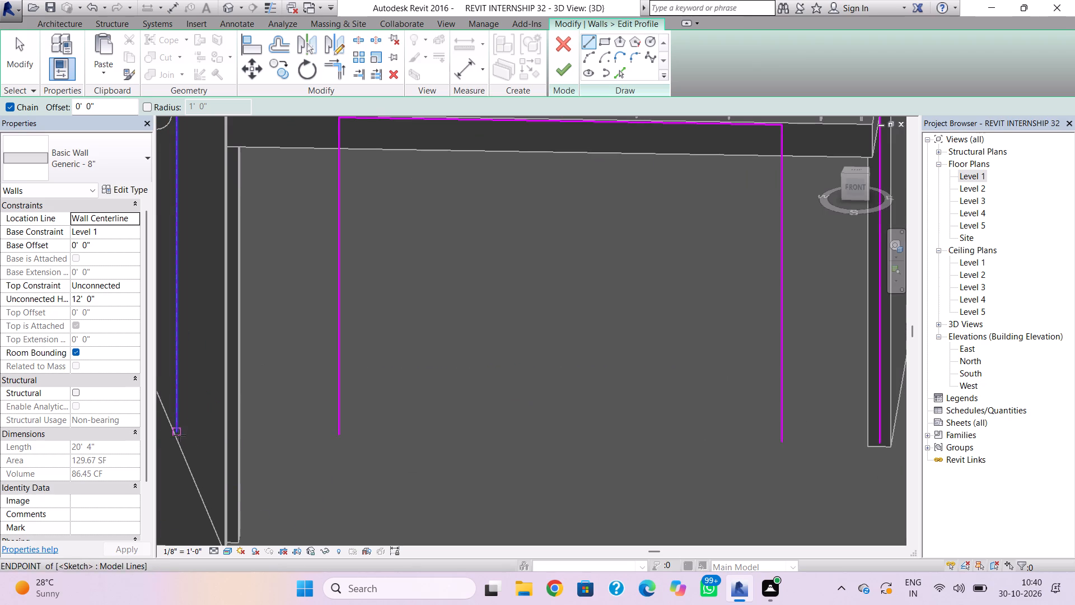
click(179, 435)
click(333, 438)
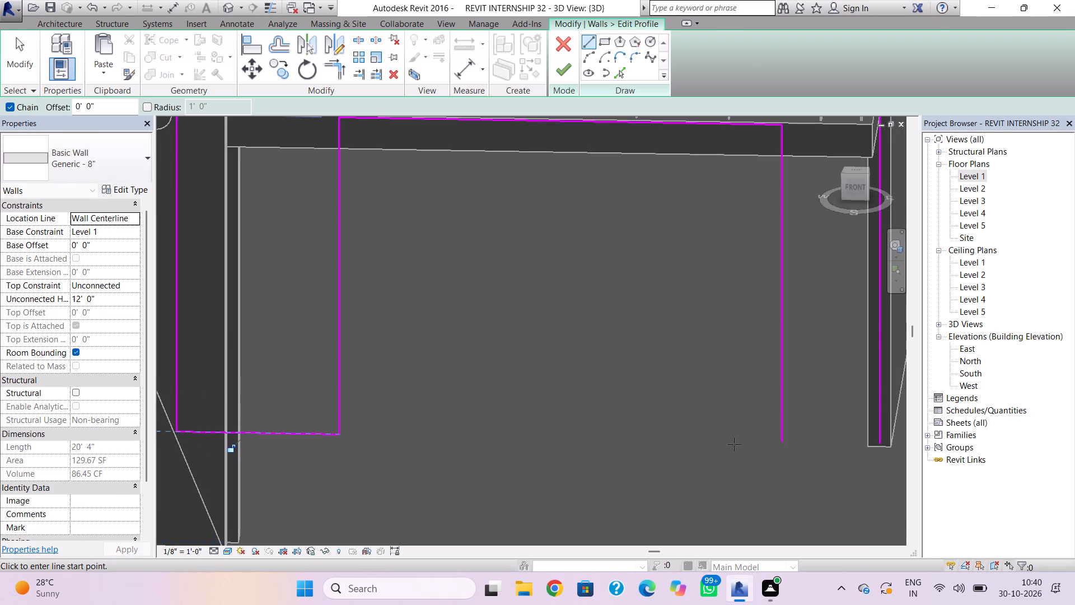
click(778, 444)
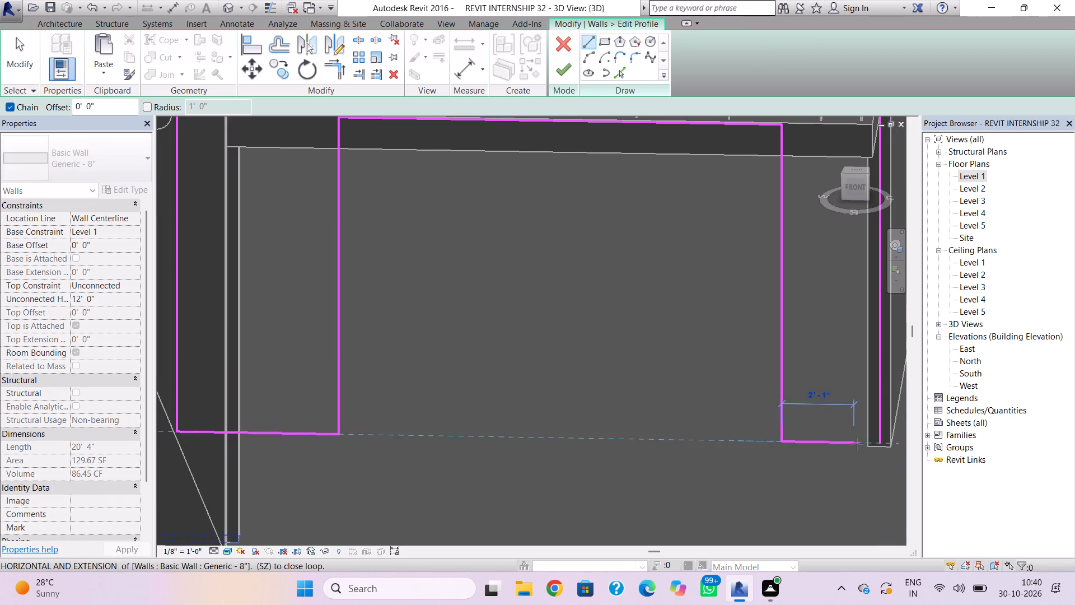
click(877, 445)
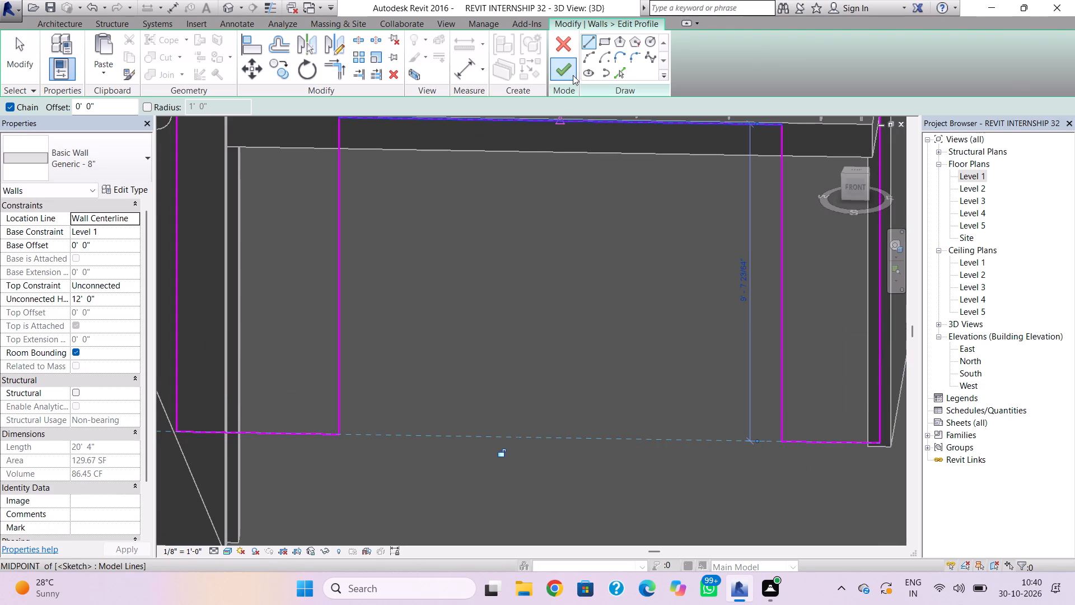
click(571, 68)
key(Escape)
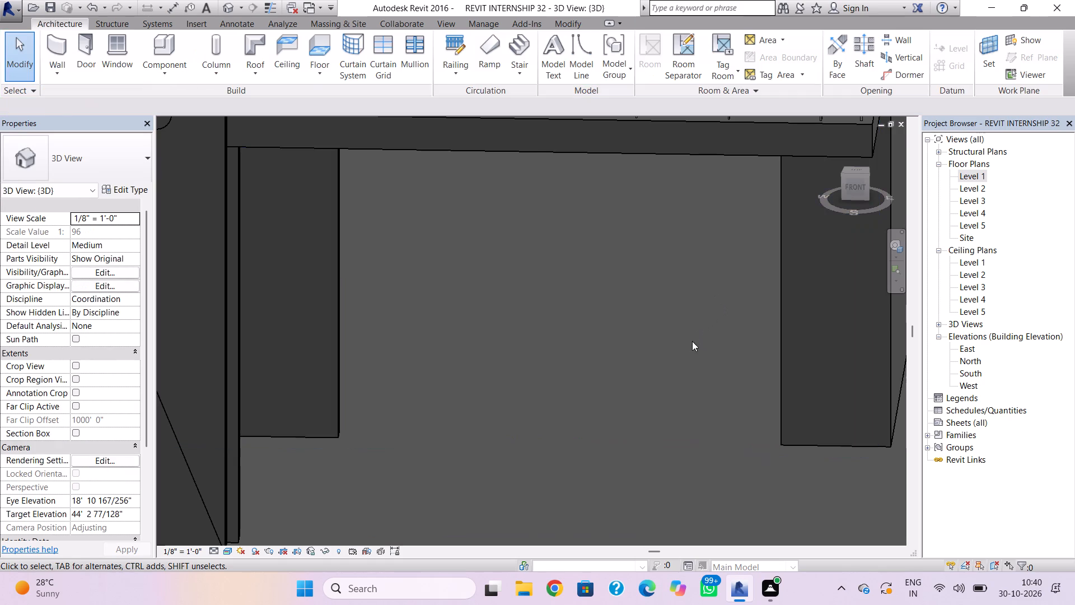
Reopen the recessed wall's profile and draw a horizontal sill line across the opening, about 4' 10" below its top edge.
scroll(683, 352, down, 3)
scroll(630, 278, down, 4)
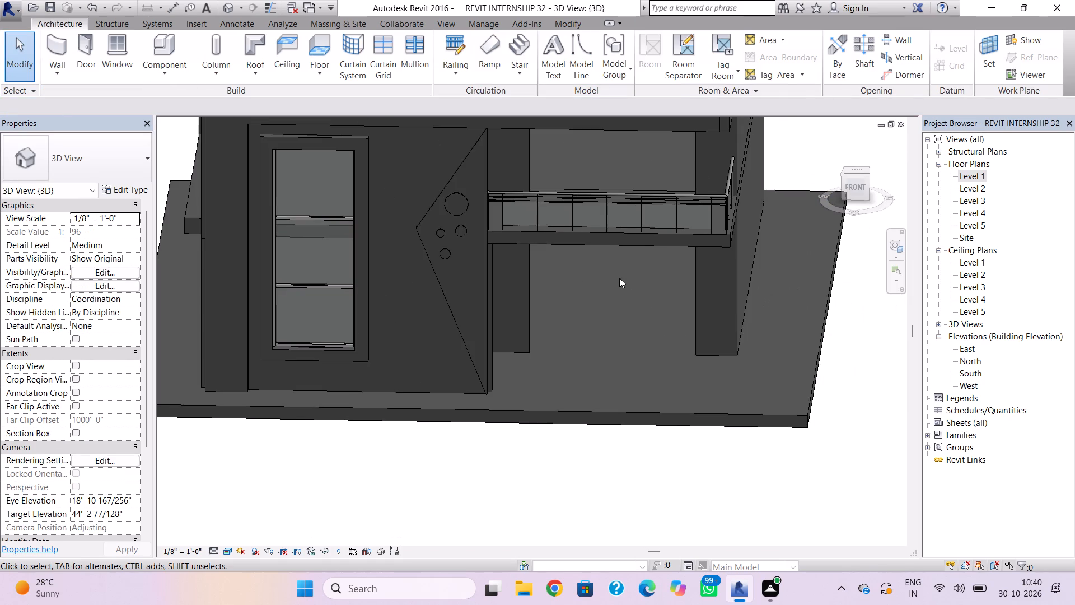
shift+right_drag(679, 302, 614, 360)
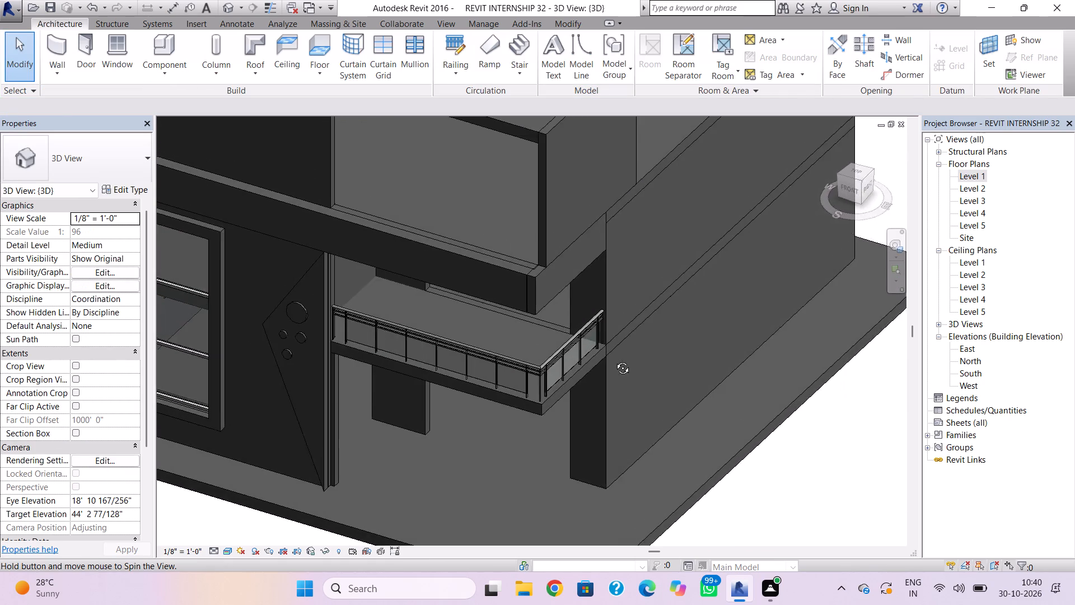
shift+right_drag(614, 360, 610, 318)
shift+scroll(602, 334, down, 1)
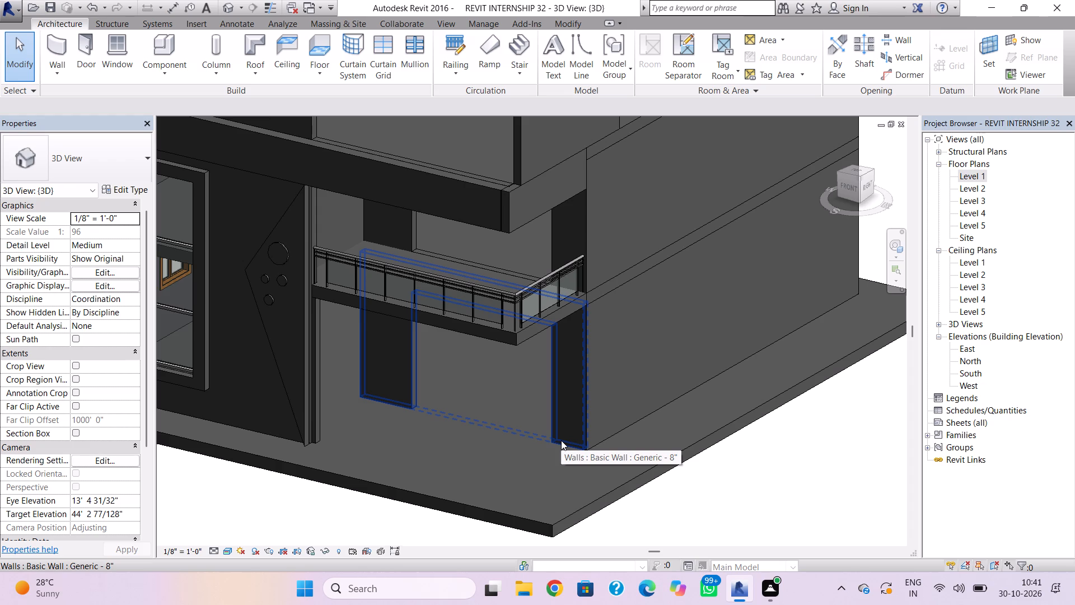
double_click(561, 440)
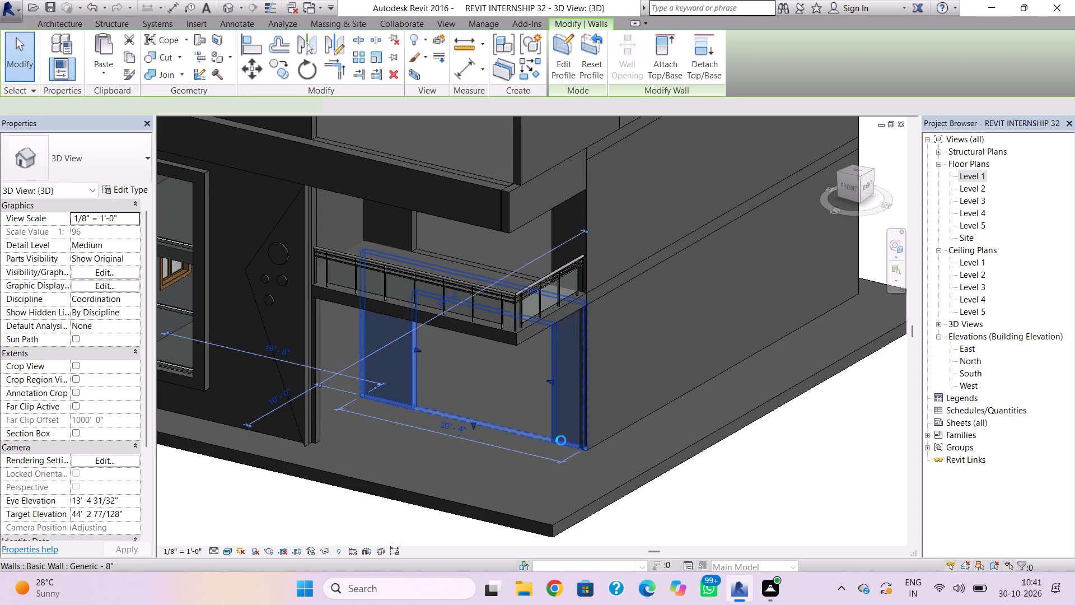
click(625, 307)
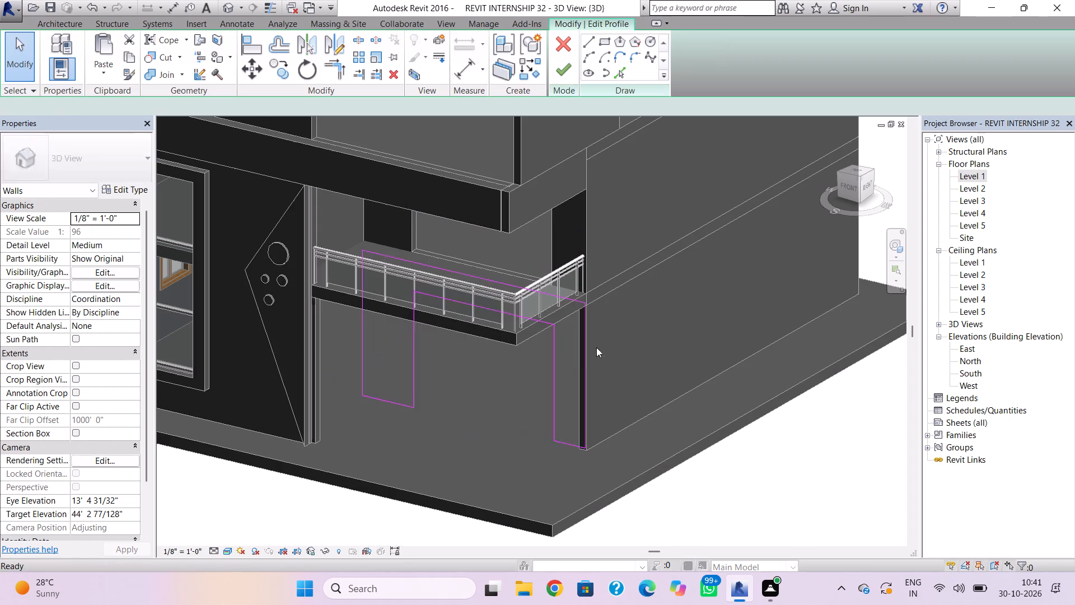
shift+right_drag(531, 452, 583, 381)
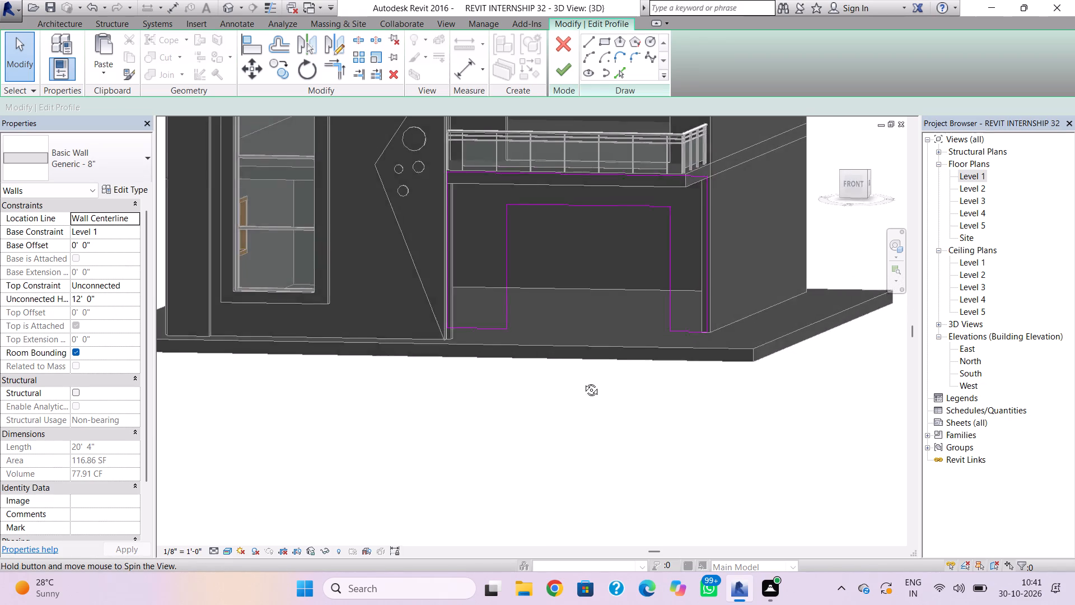
shift+right_drag(583, 381, 588, 378)
click(675, 297)
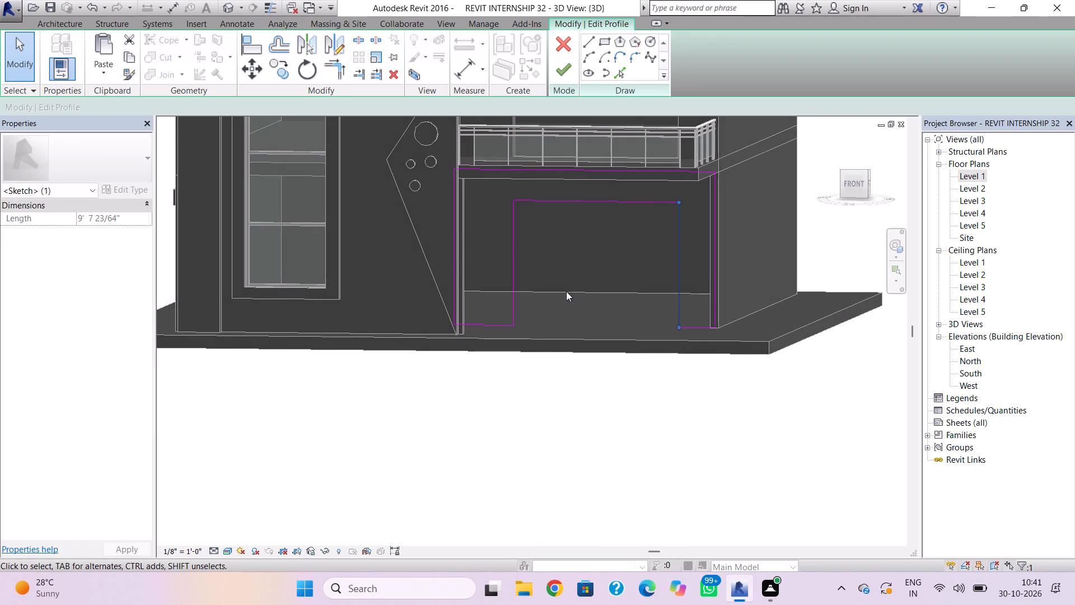
click(593, 46)
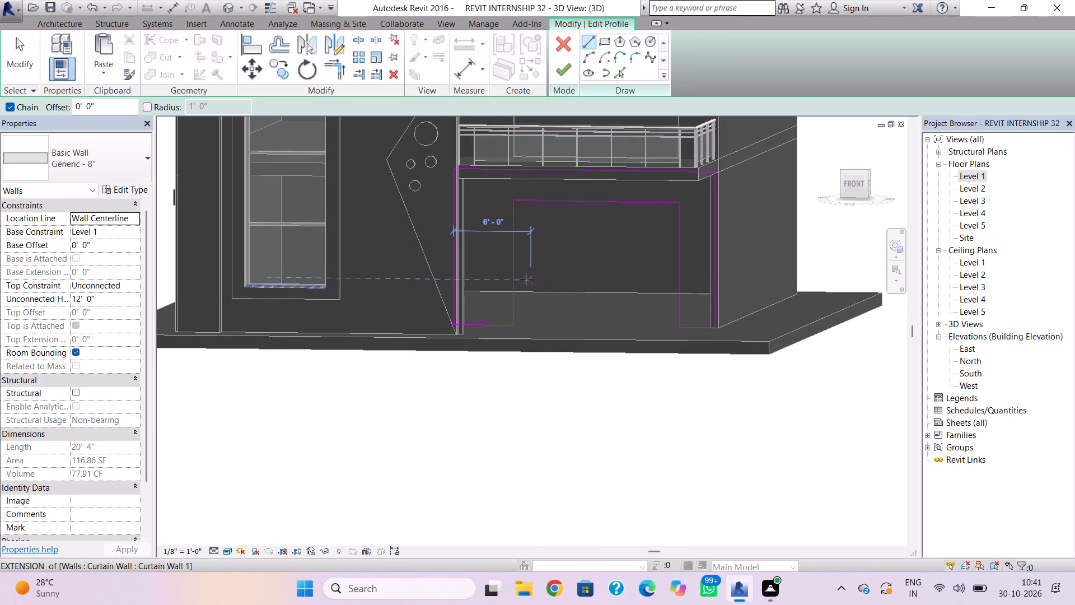
click(513, 268)
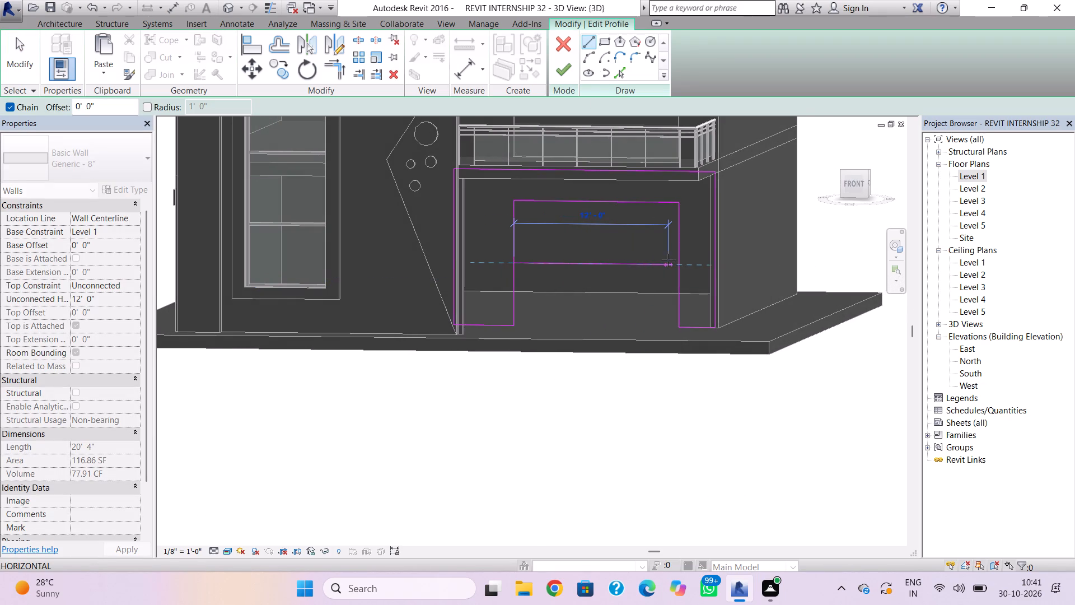
click(678, 260)
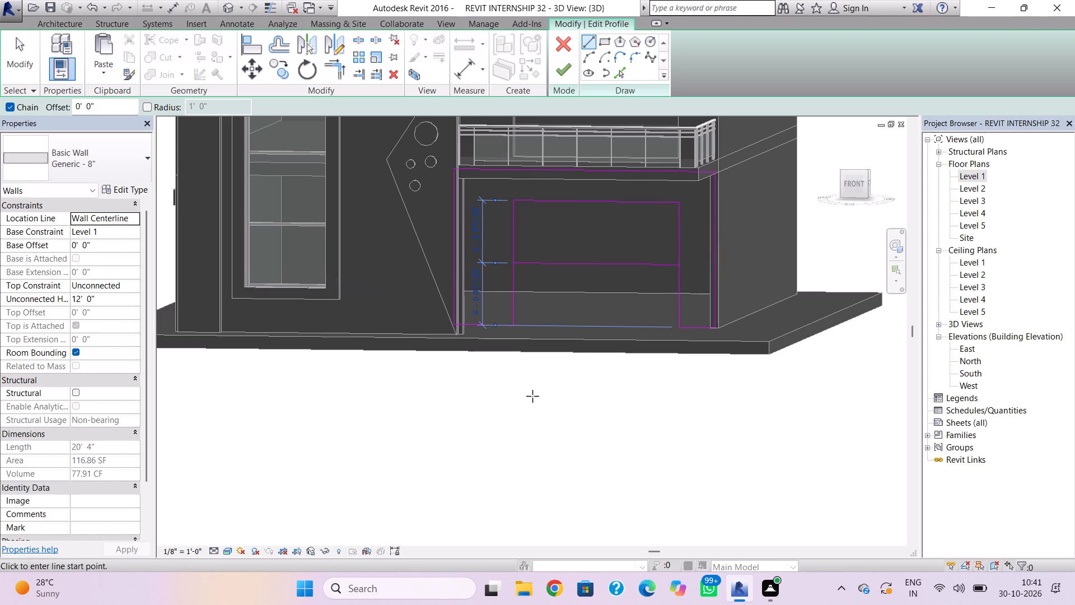
key(Escape)
key(Escape)
Shorten both jambs of the recessed wall's opening, pulling their lower ends up to the sill line.
scroll(665, 322, up, 3)
click(686, 304)
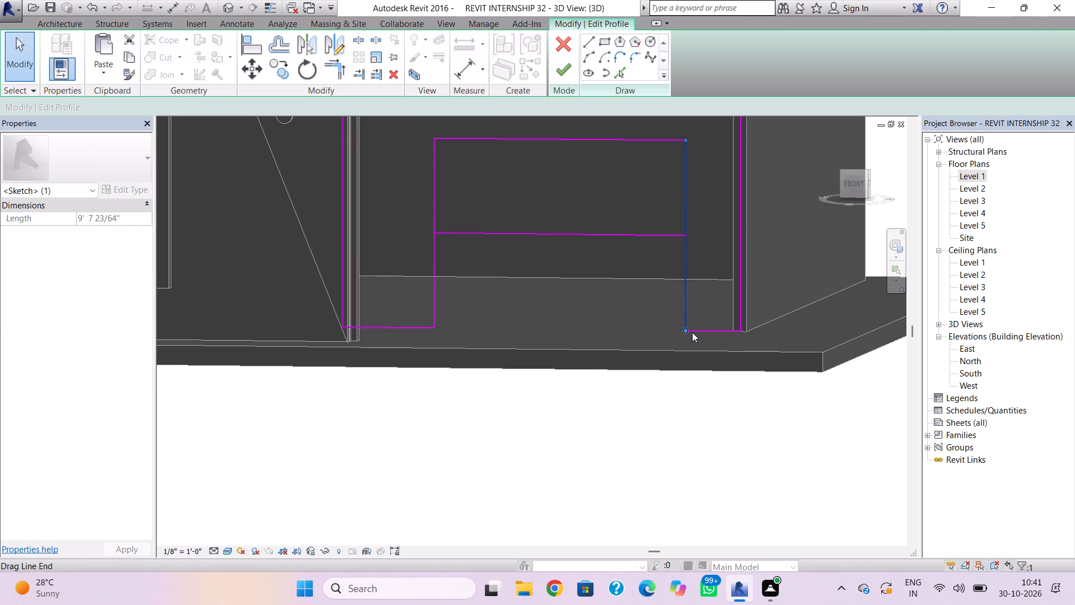
drag(689, 332, 681, 241)
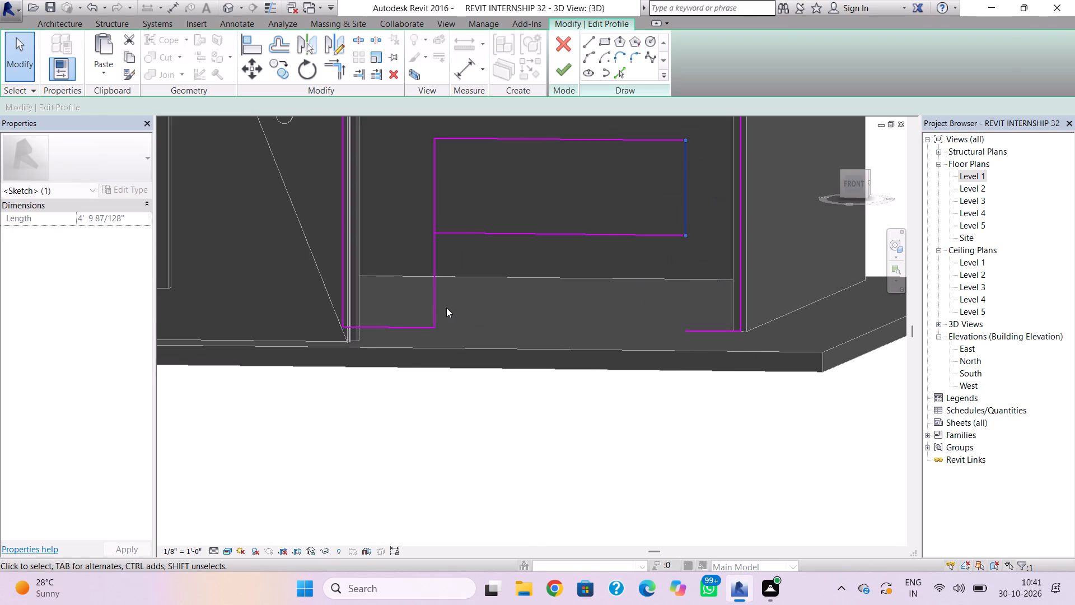
click(434, 304)
drag(436, 325, 441, 243)
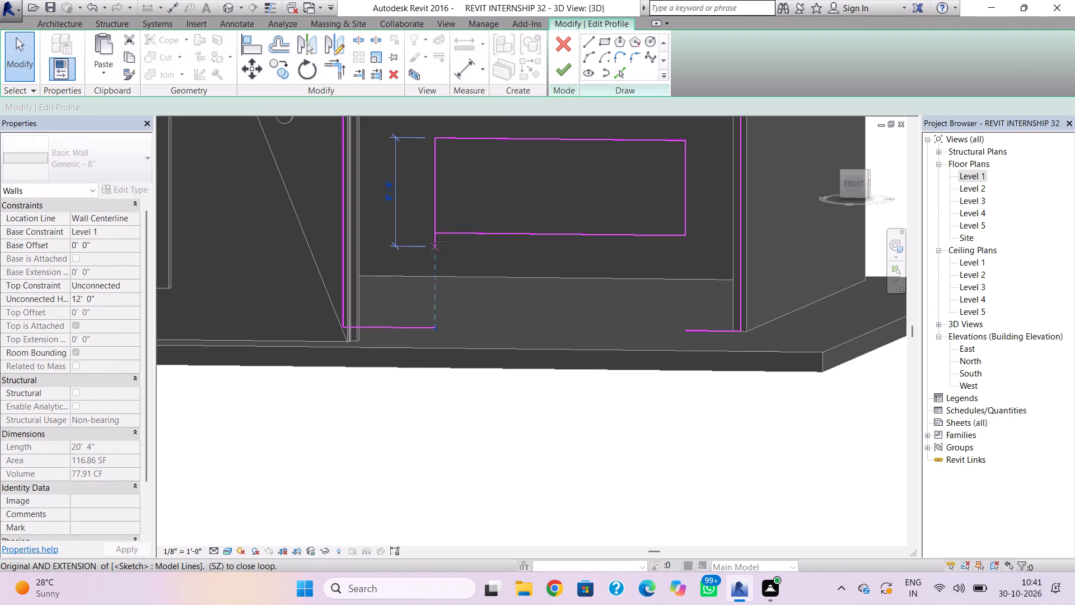
drag(441, 243, 442, 238)
click(459, 273)
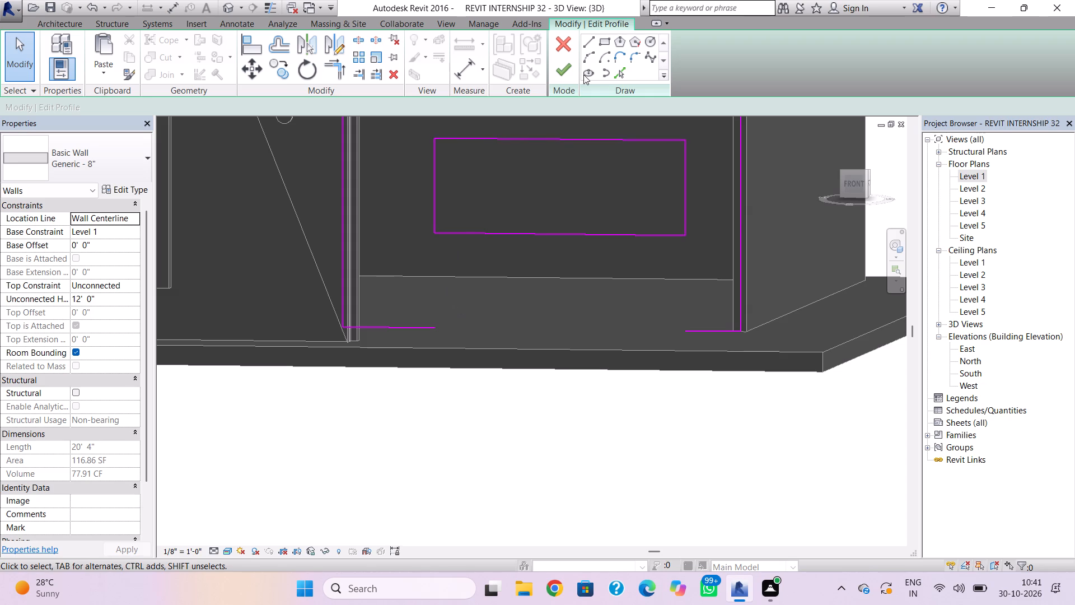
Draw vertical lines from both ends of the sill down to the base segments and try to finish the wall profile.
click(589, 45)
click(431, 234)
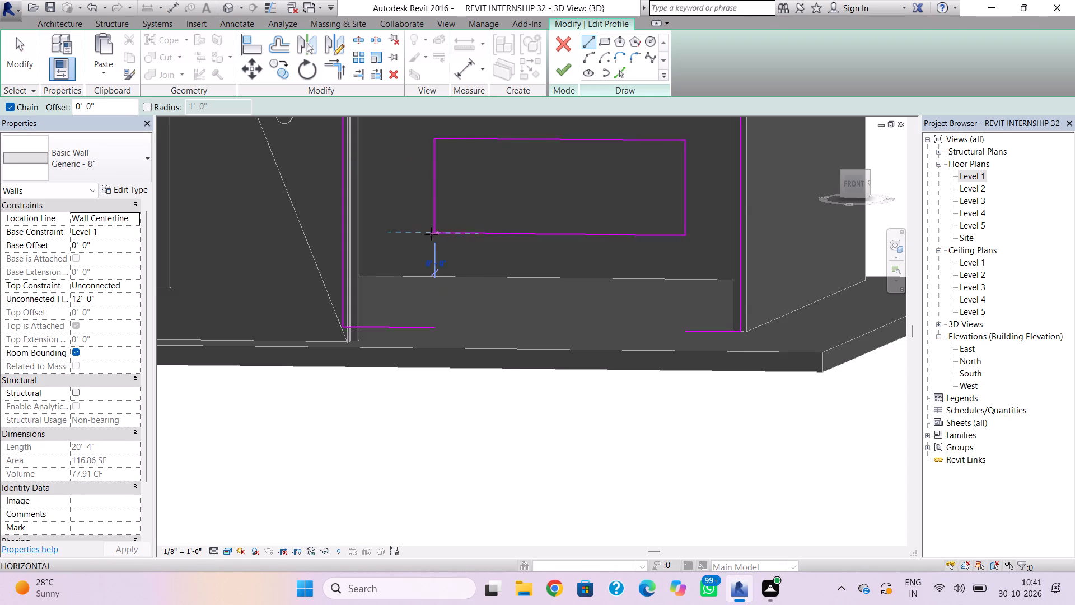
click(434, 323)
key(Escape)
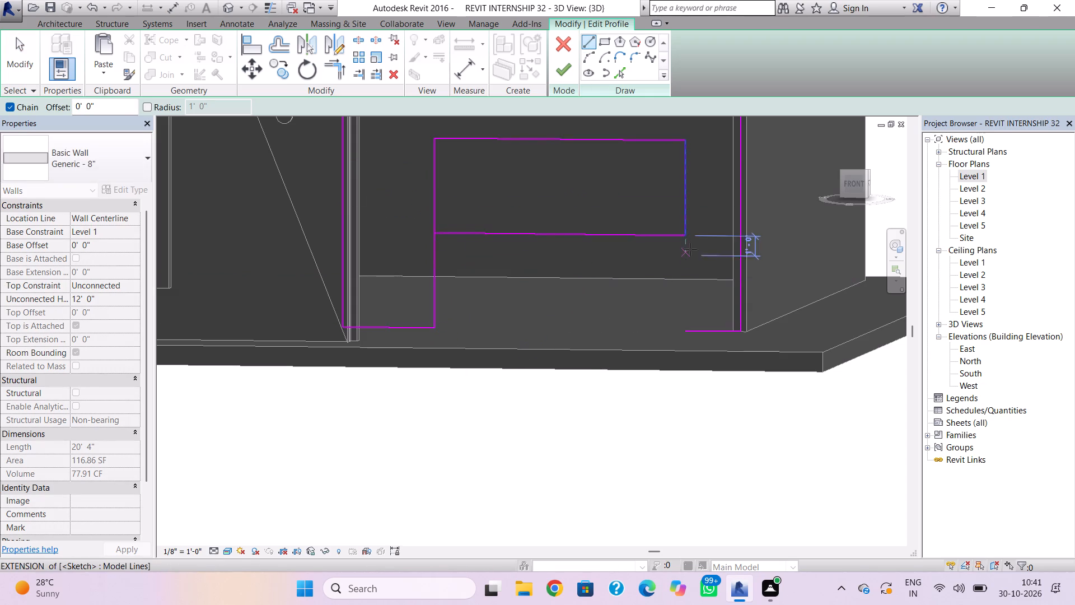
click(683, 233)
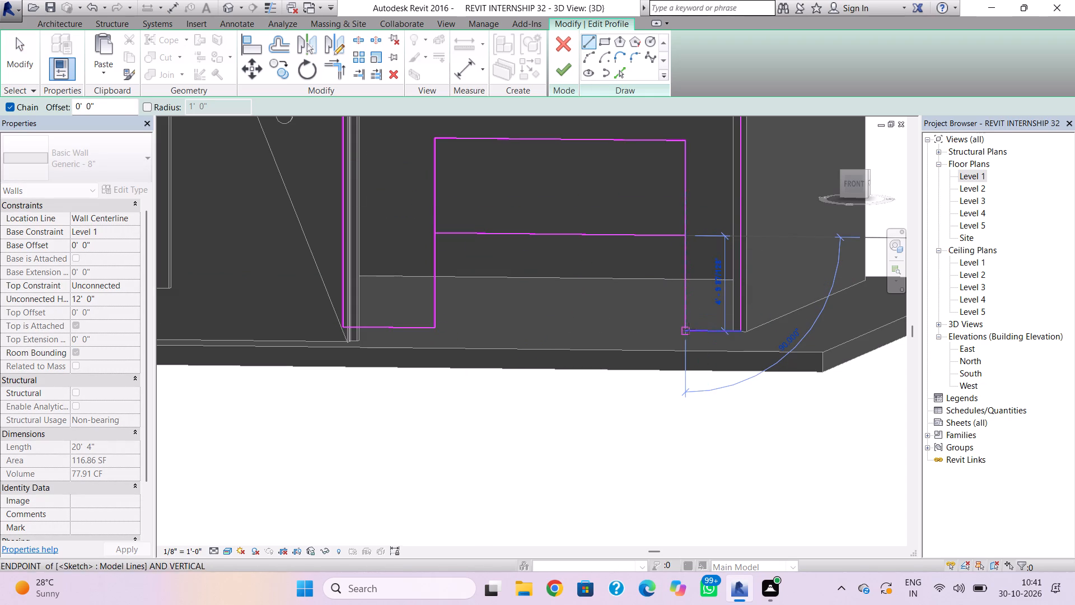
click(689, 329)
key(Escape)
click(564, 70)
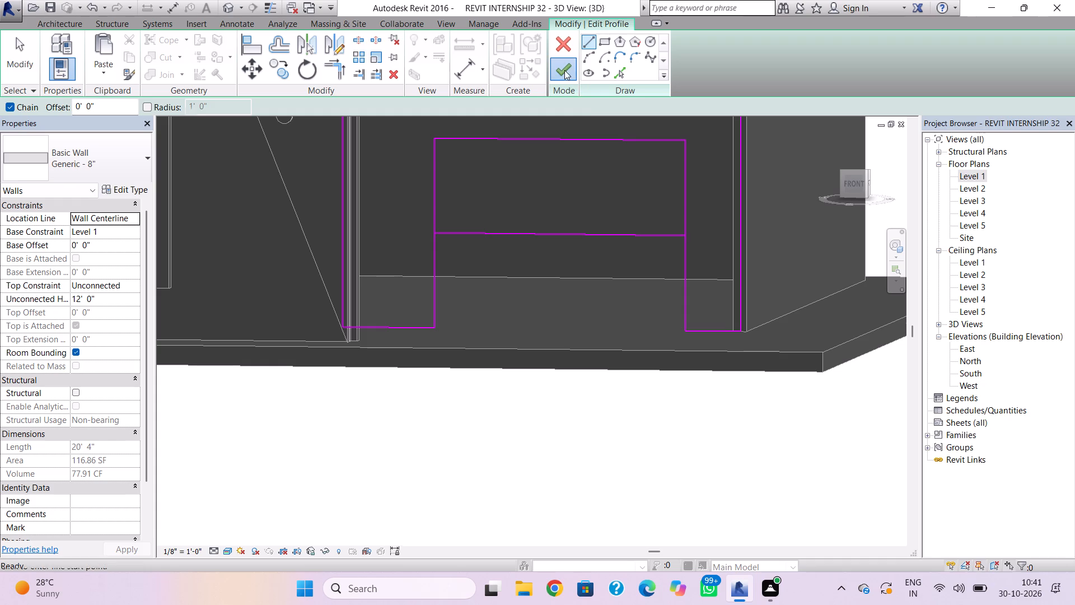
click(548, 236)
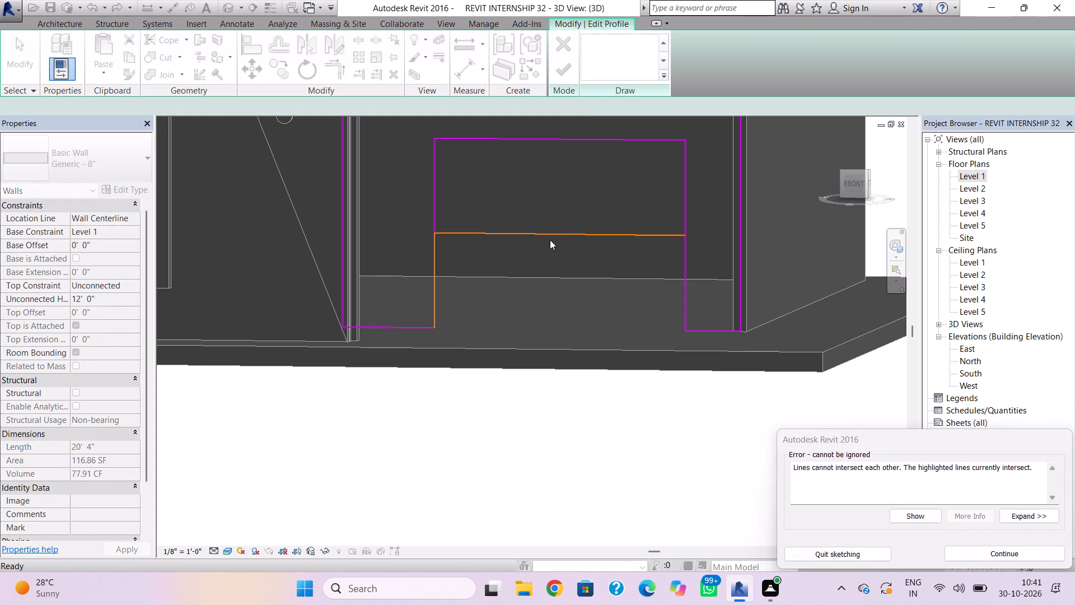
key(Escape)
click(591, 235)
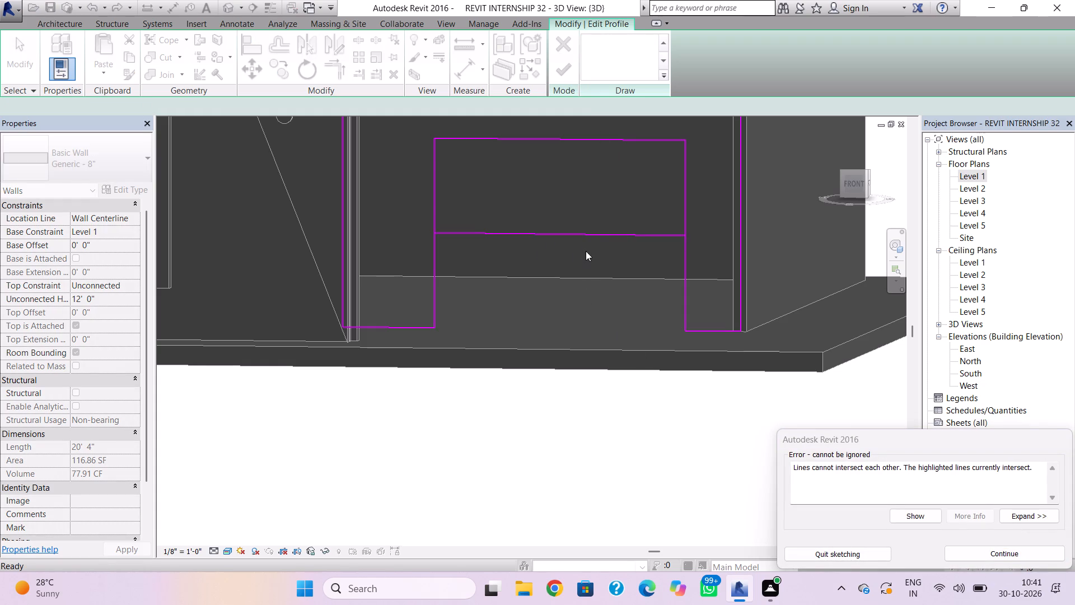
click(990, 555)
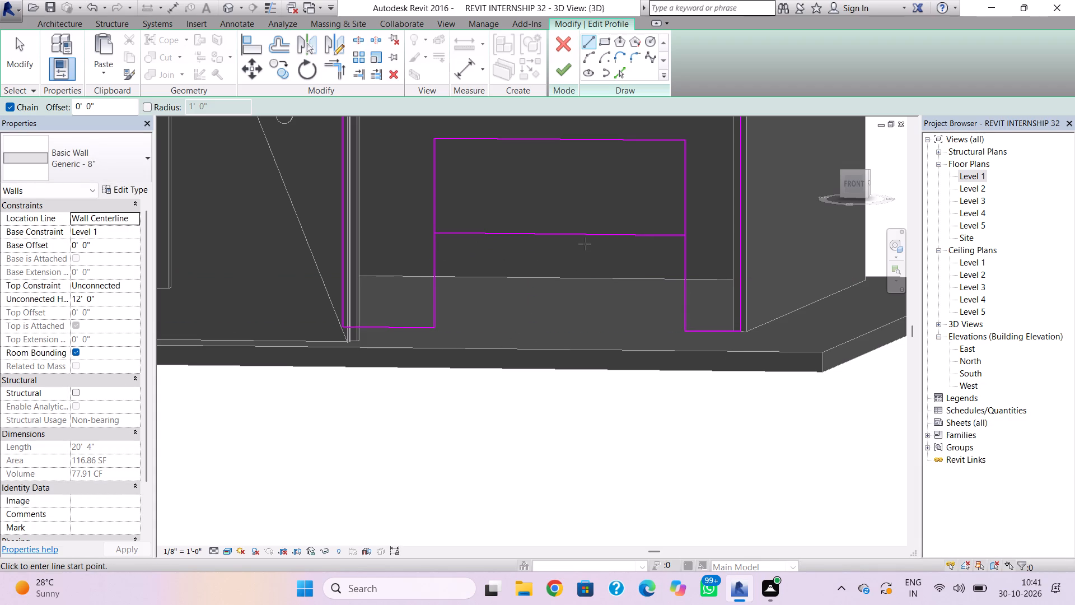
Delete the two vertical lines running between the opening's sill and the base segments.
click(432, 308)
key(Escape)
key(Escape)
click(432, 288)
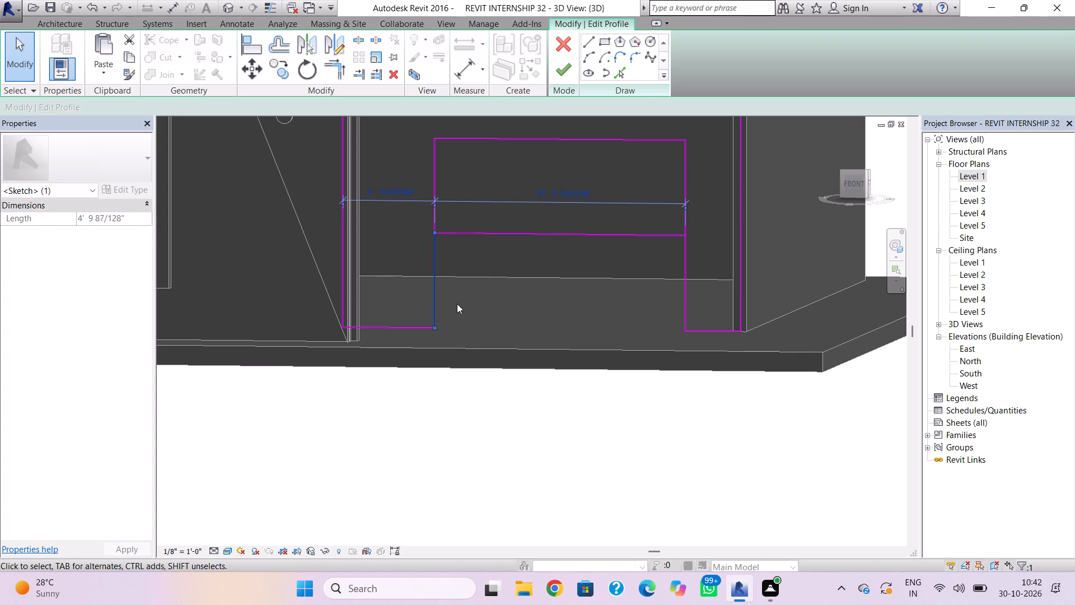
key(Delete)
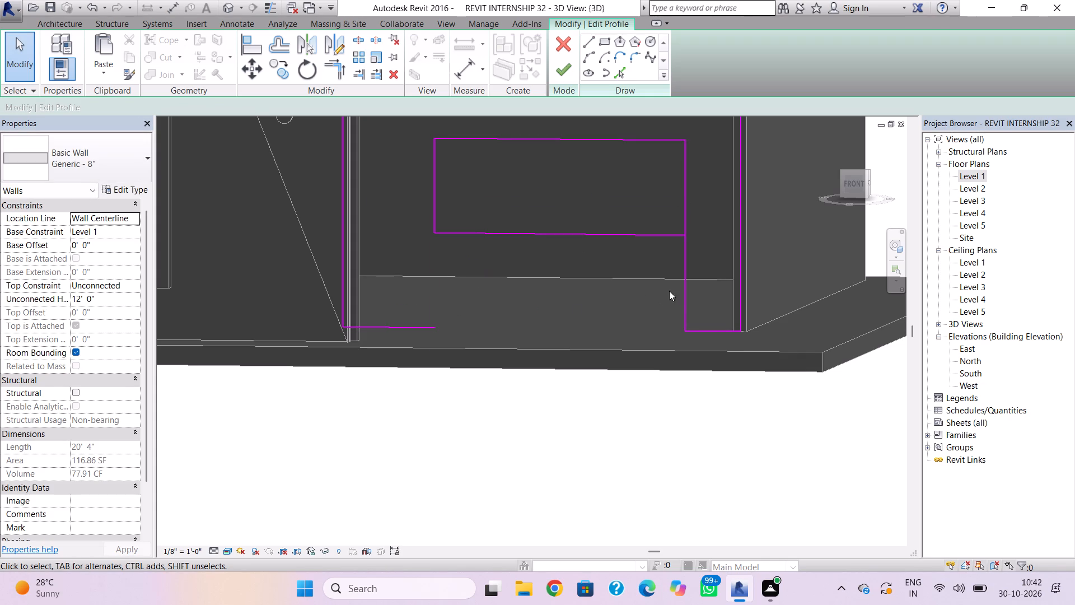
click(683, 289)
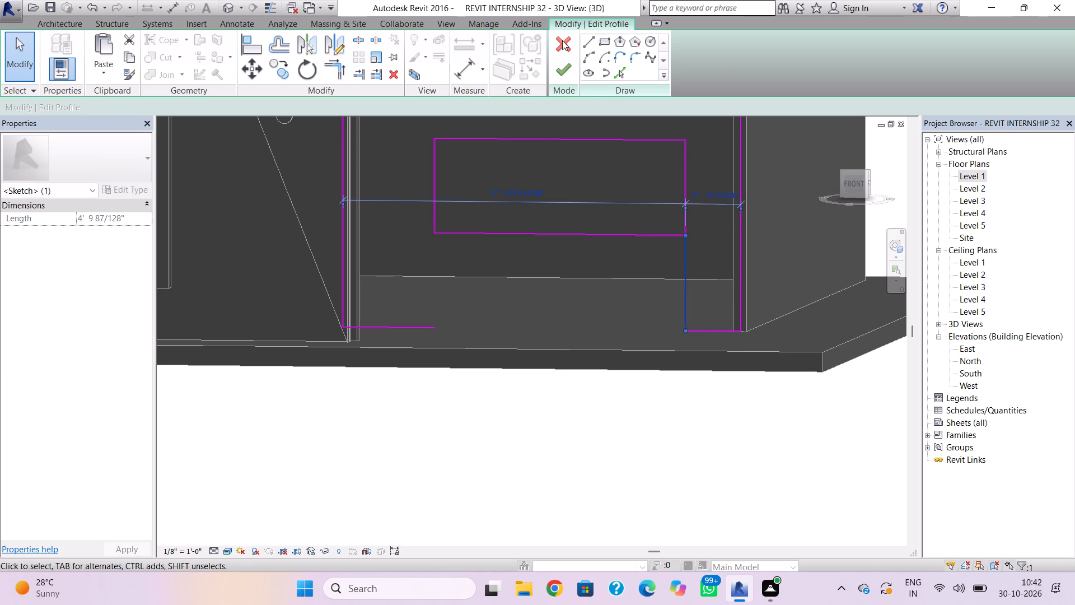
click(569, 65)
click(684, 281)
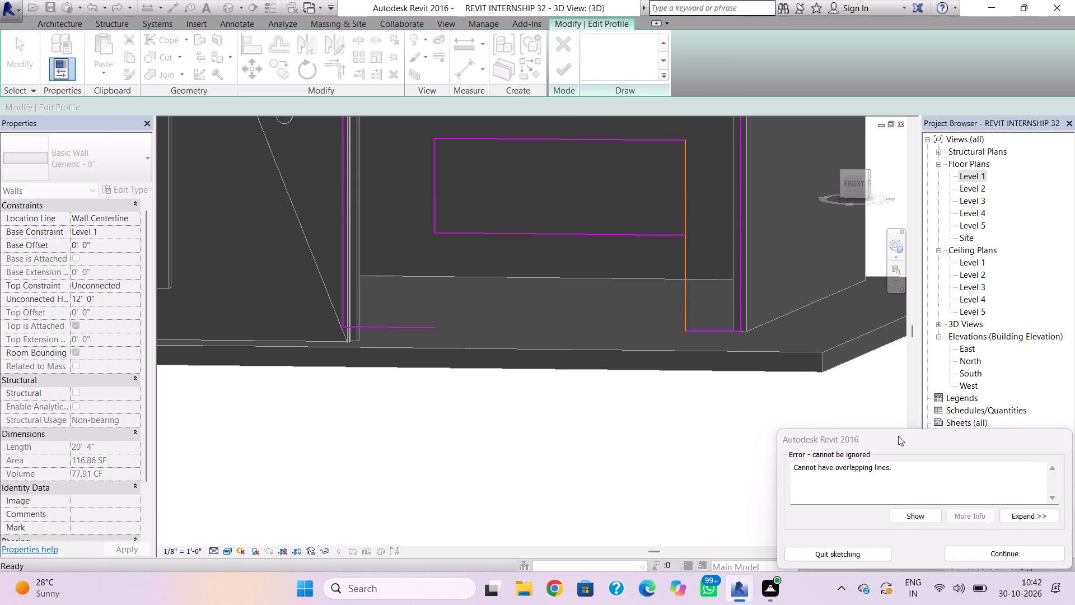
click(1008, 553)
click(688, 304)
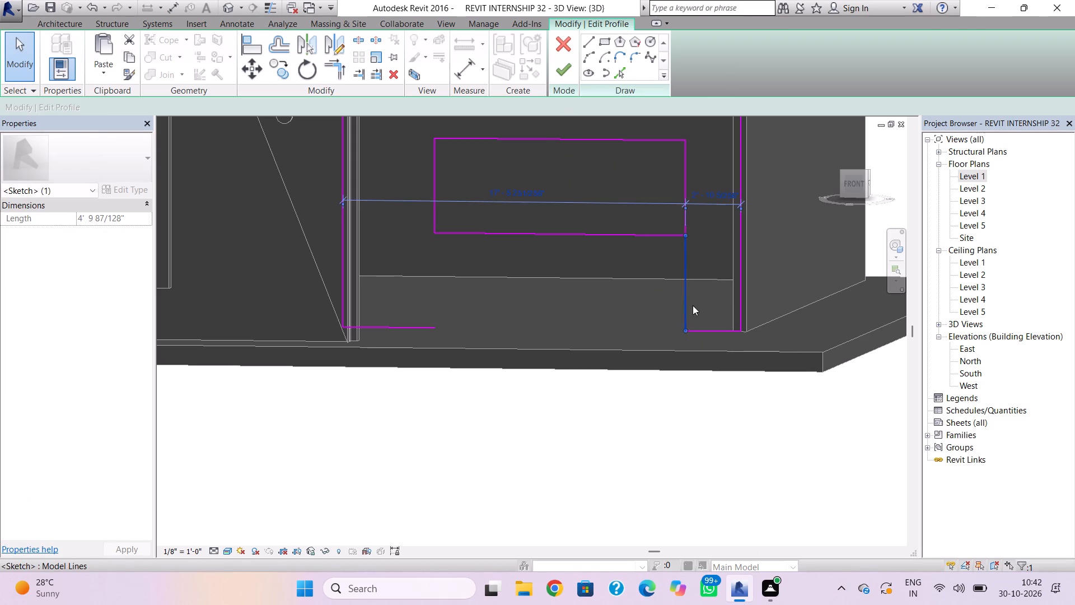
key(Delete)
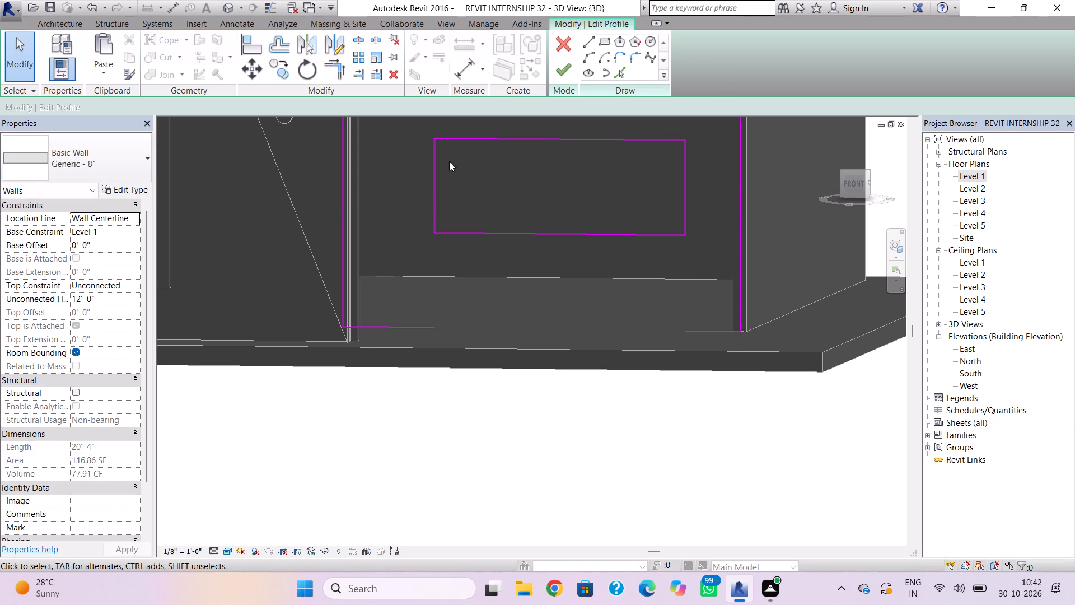
Extend the base segment beneath the opening to meet the opposite base segment, and finish the recessed wall's profile.
click(431, 331)
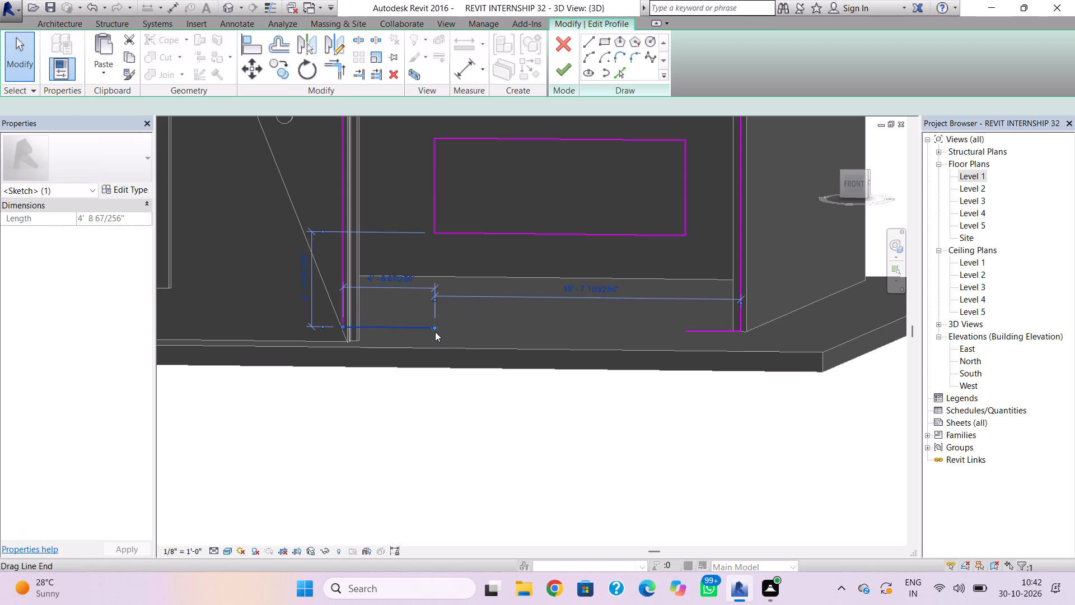
drag(433, 324, 688, 328)
key(Escape)
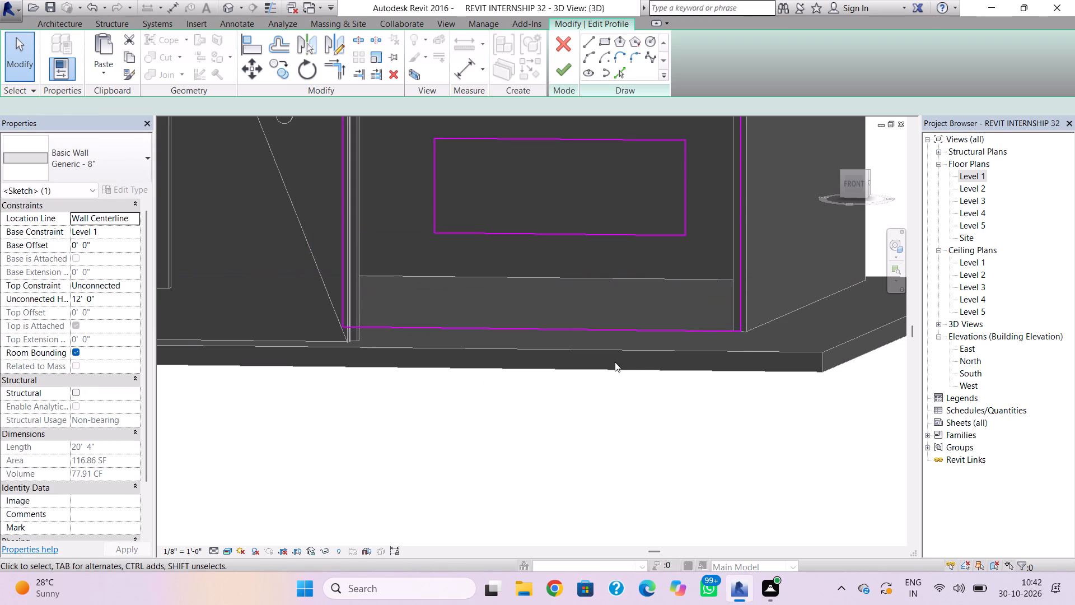
scroll(683, 343, up, 8)
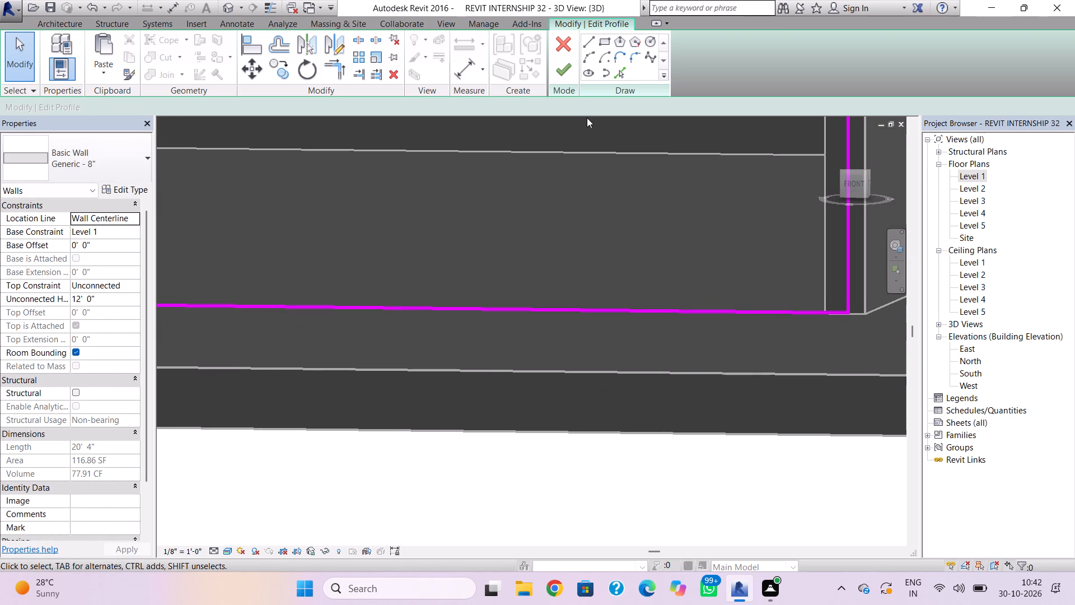
click(555, 70)
scroll(641, 250, down, 9)
middle_drag(644, 318, 644, 329)
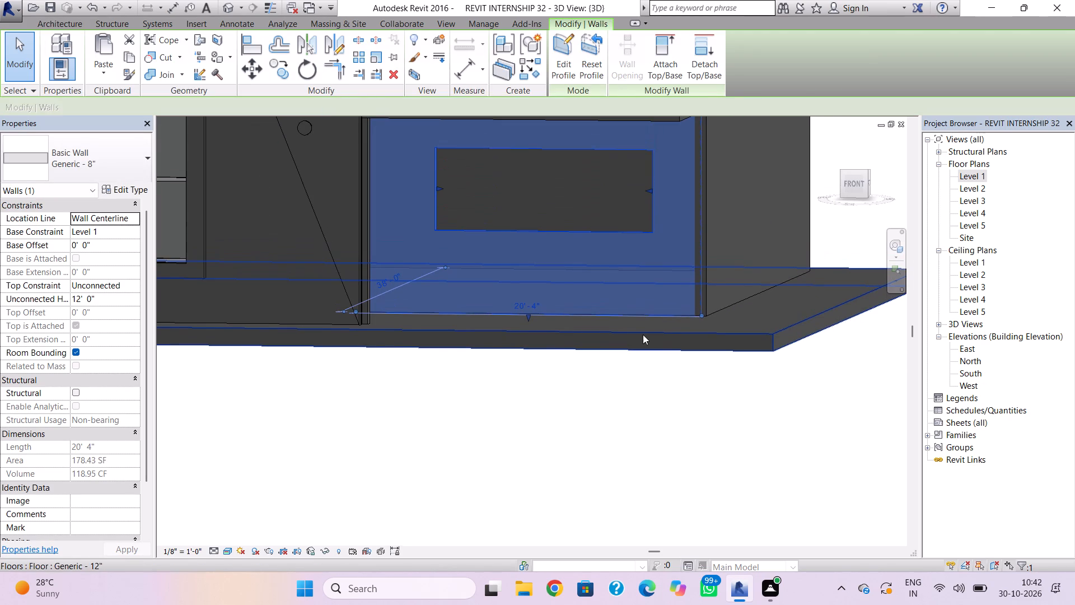
key(Escape)
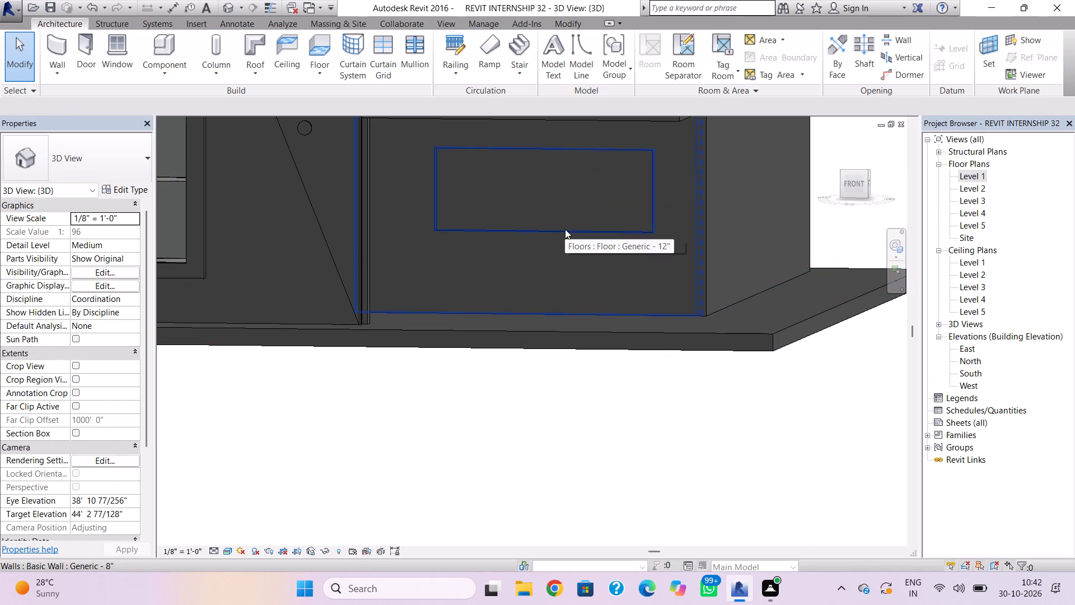
Reopen the recessed wall's profile and draw two vertical lines from the opening's sill down to the base, inside the jambs.
scroll(419, 225, down, 3)
middle_drag(445, 231, 527, 261)
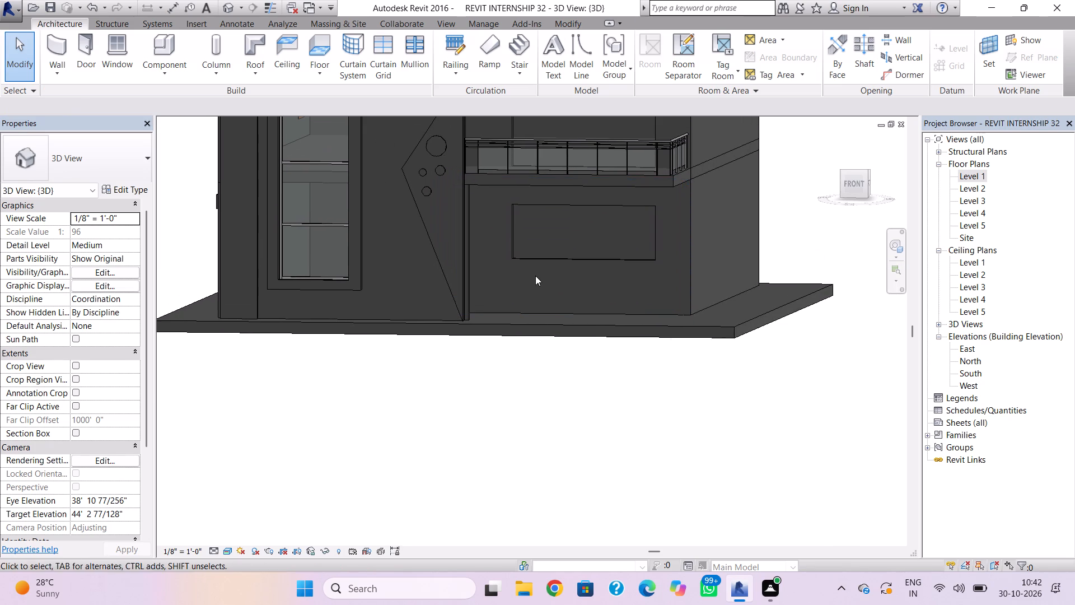
middle_drag(427, 283, 454, 301)
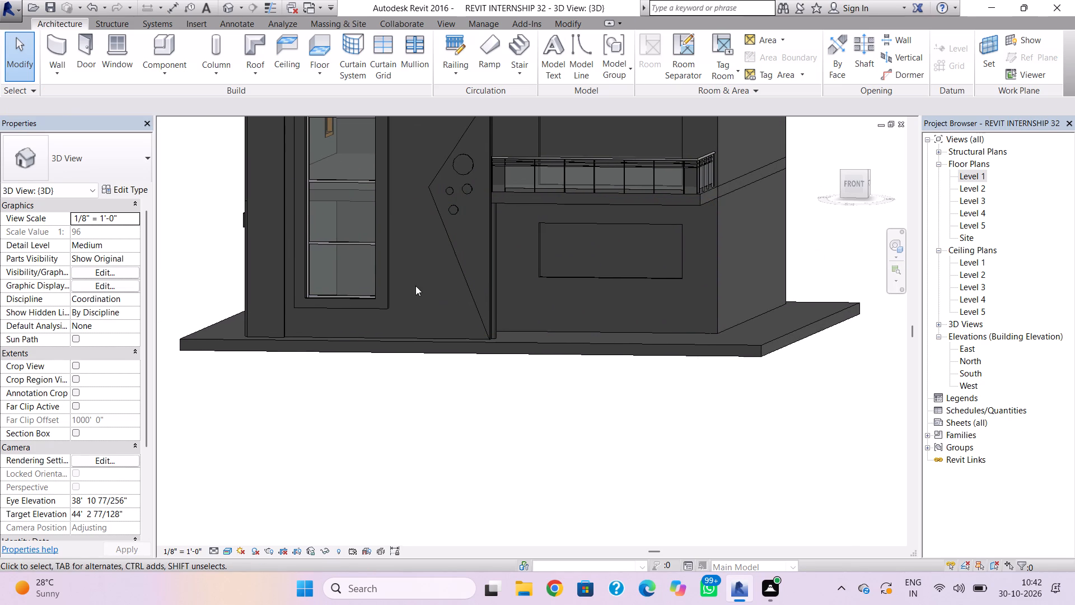
shift+right_drag(418, 285, 389, 338)
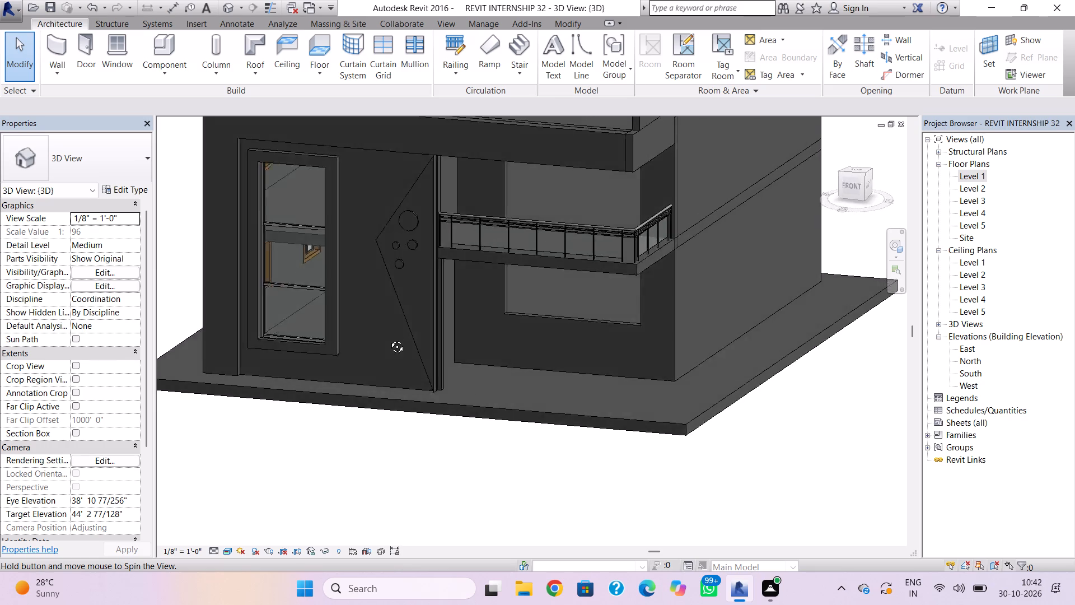
shift+right_drag(389, 338, 357, 324)
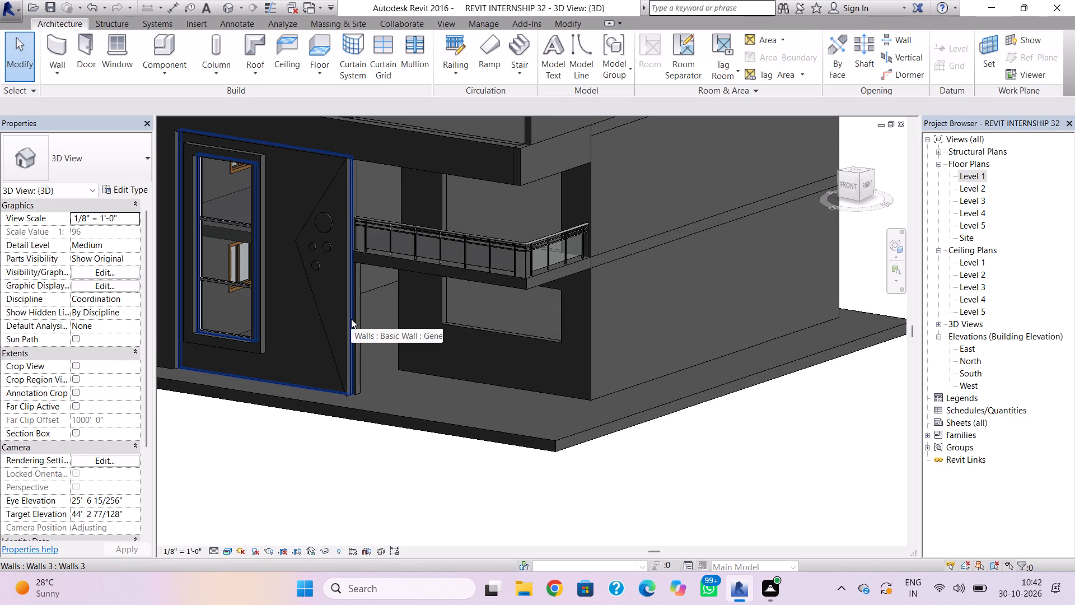
double_click(510, 331)
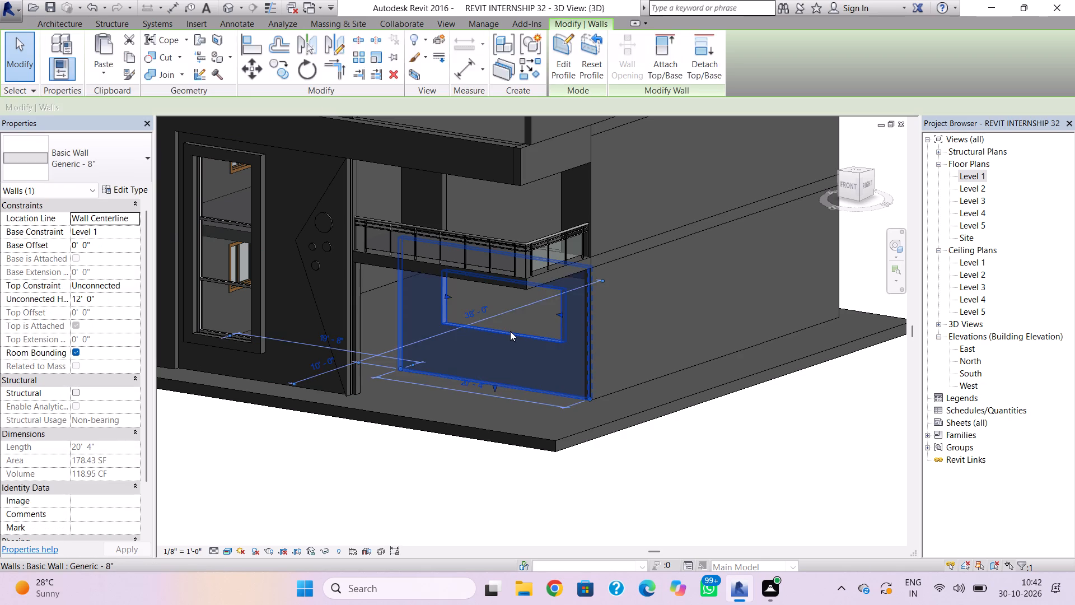
click(618, 303)
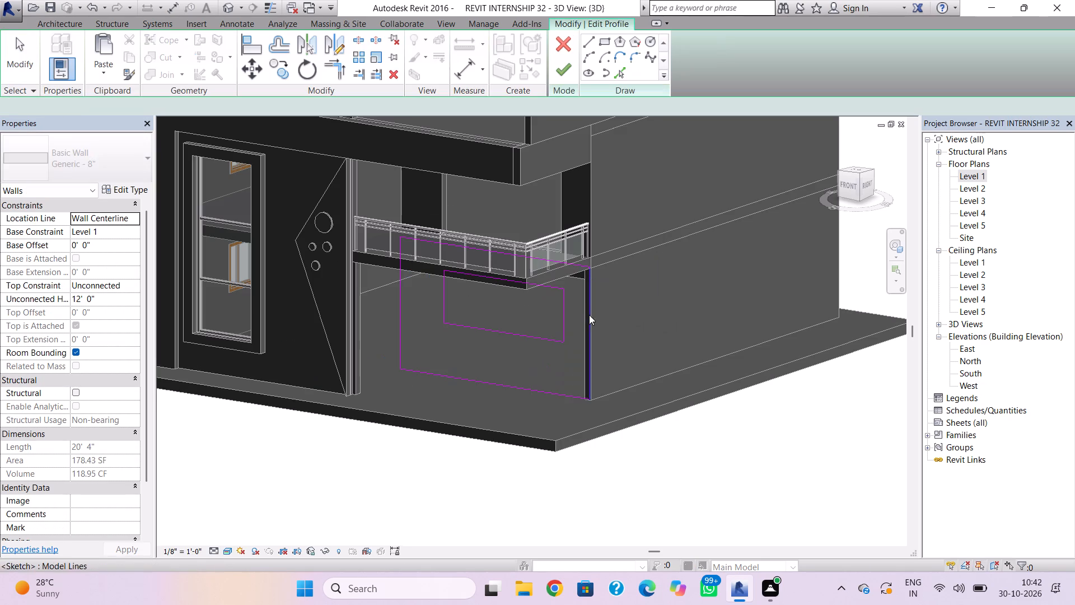
shift+right_drag(739, 281, 774, 257)
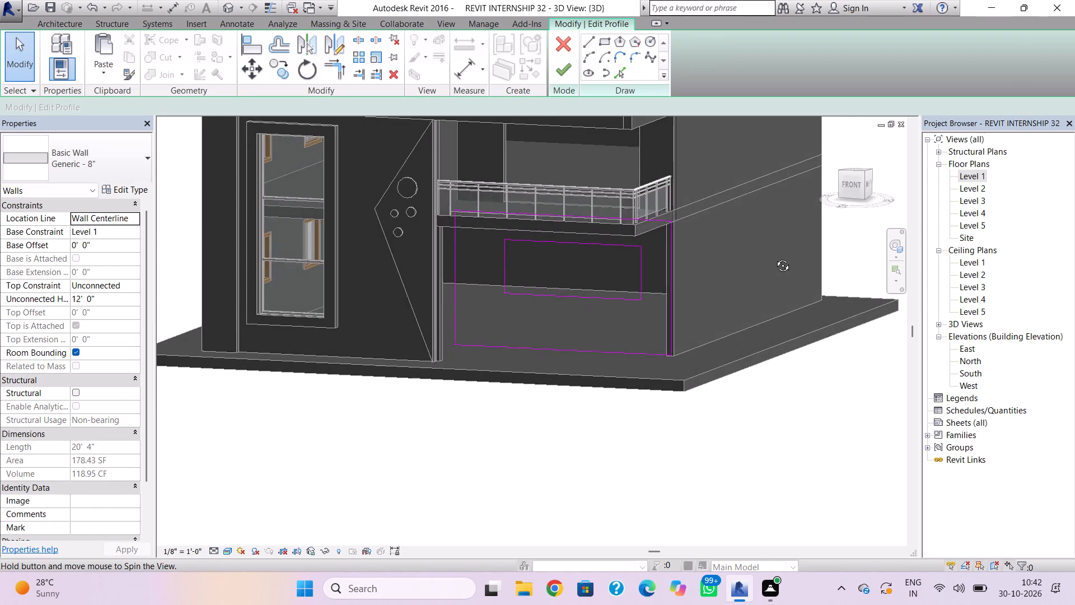
shift+right_drag(774, 257, 821, 226)
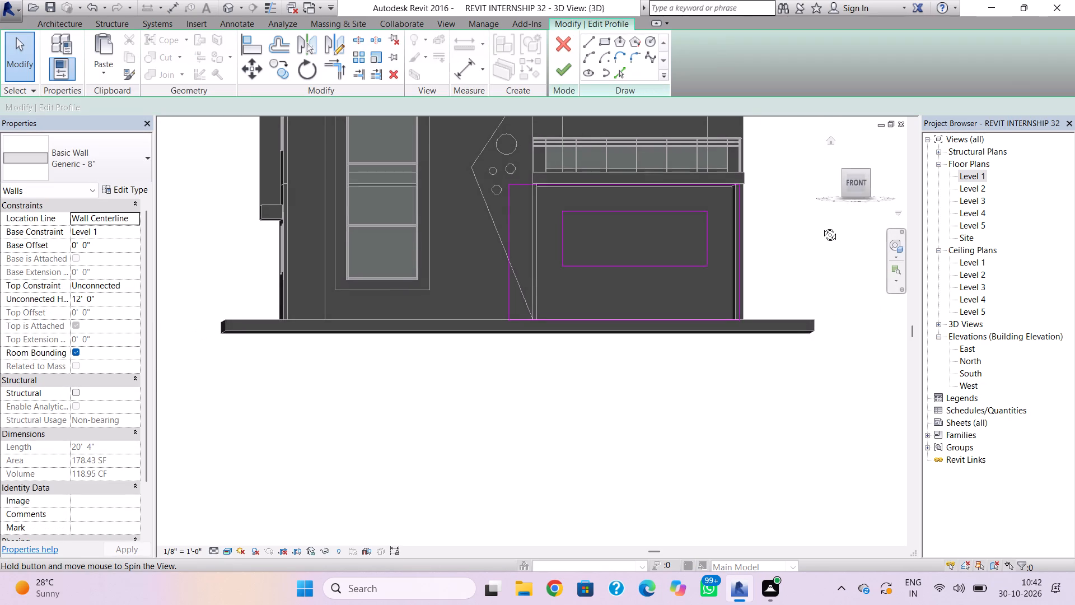
shift+right_drag(821, 226, 820, 225)
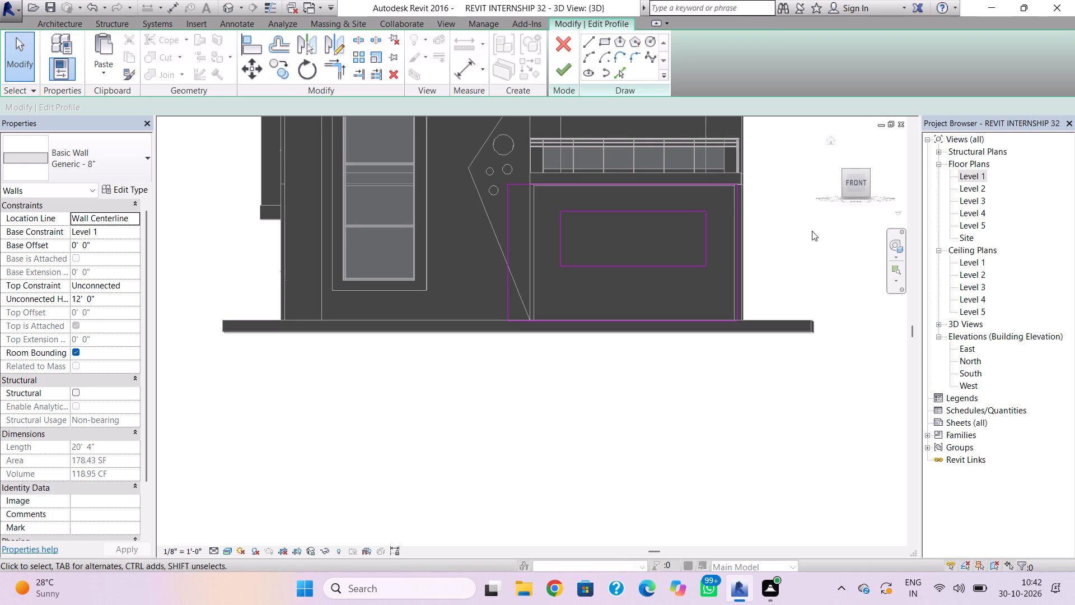
middle_drag(806, 239, 805, 302)
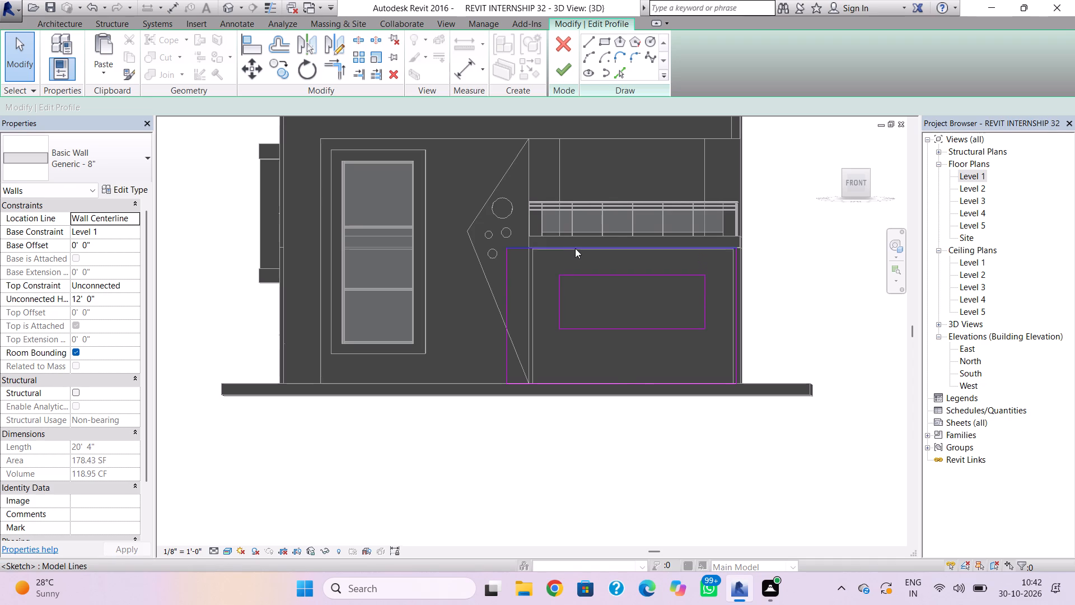
scroll(611, 245, up, 1)
click(586, 48)
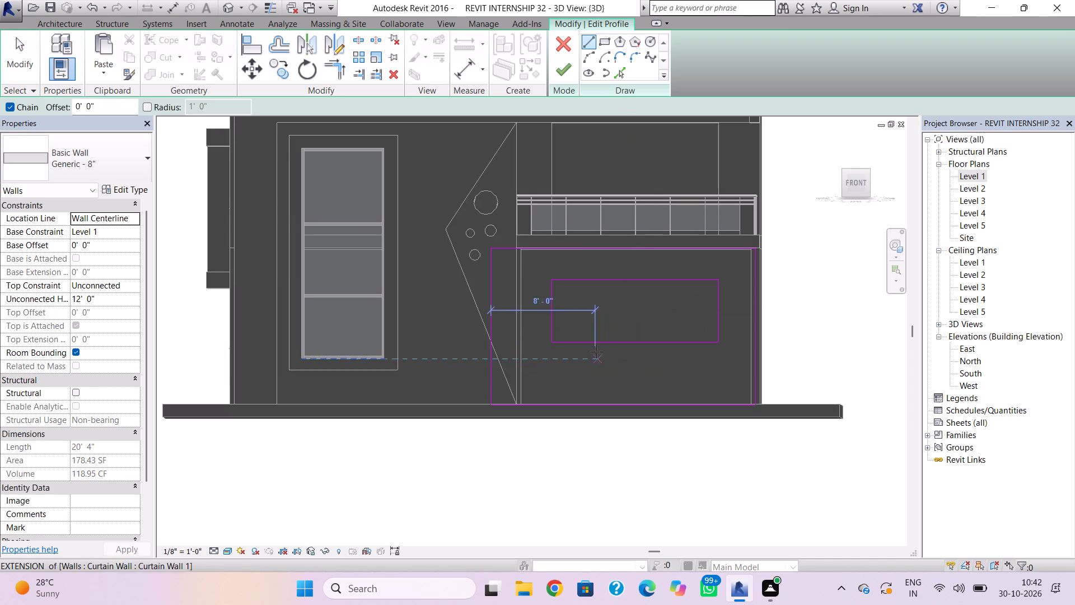
click(592, 344)
click(597, 408)
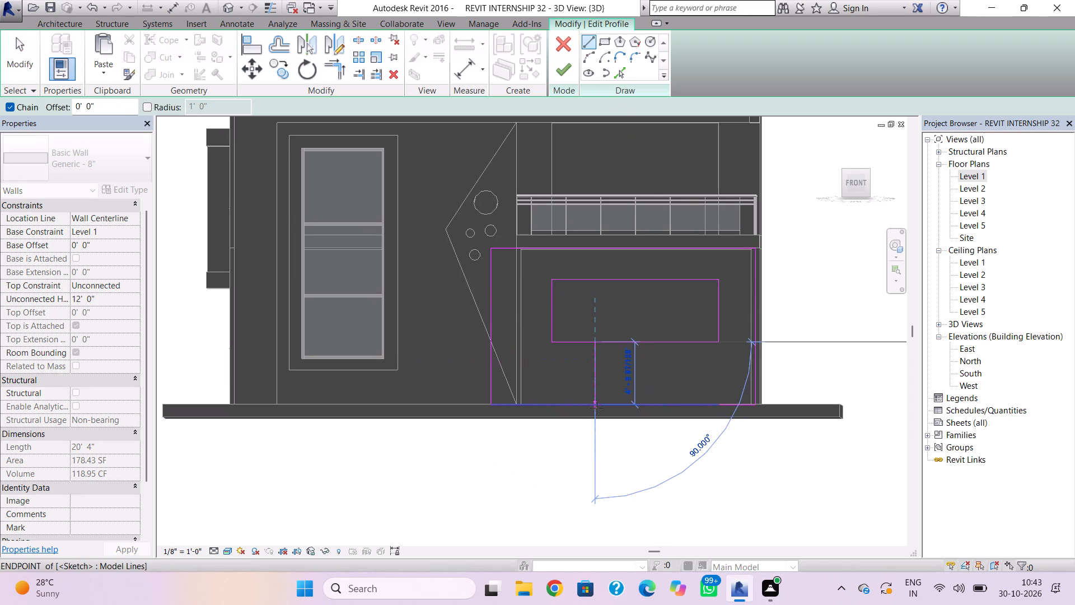
key(Escape)
click(677, 344)
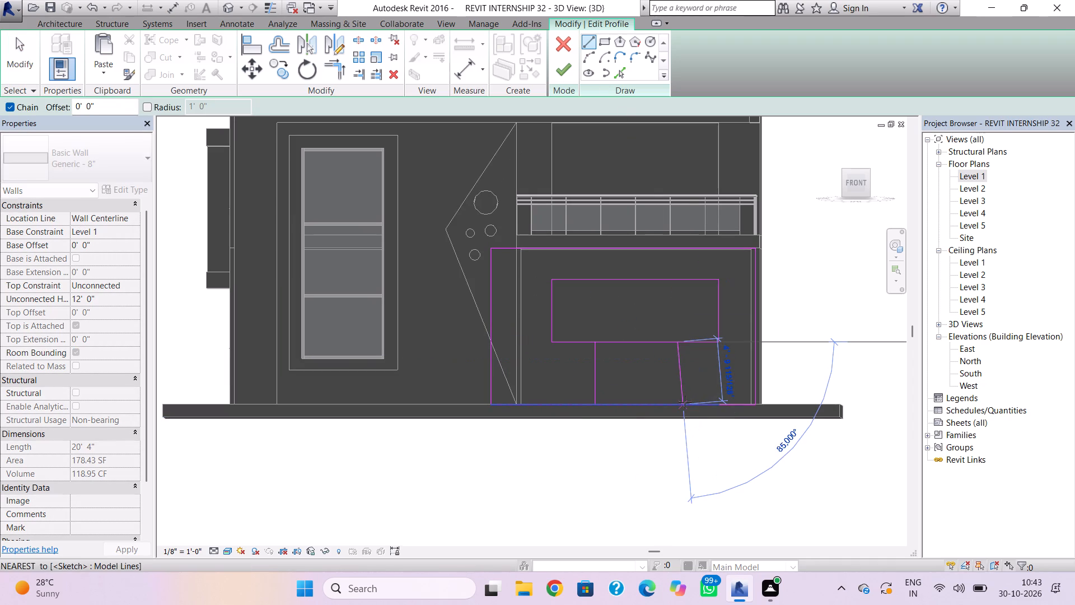
click(679, 404)
key(Escape)
key(Escape)
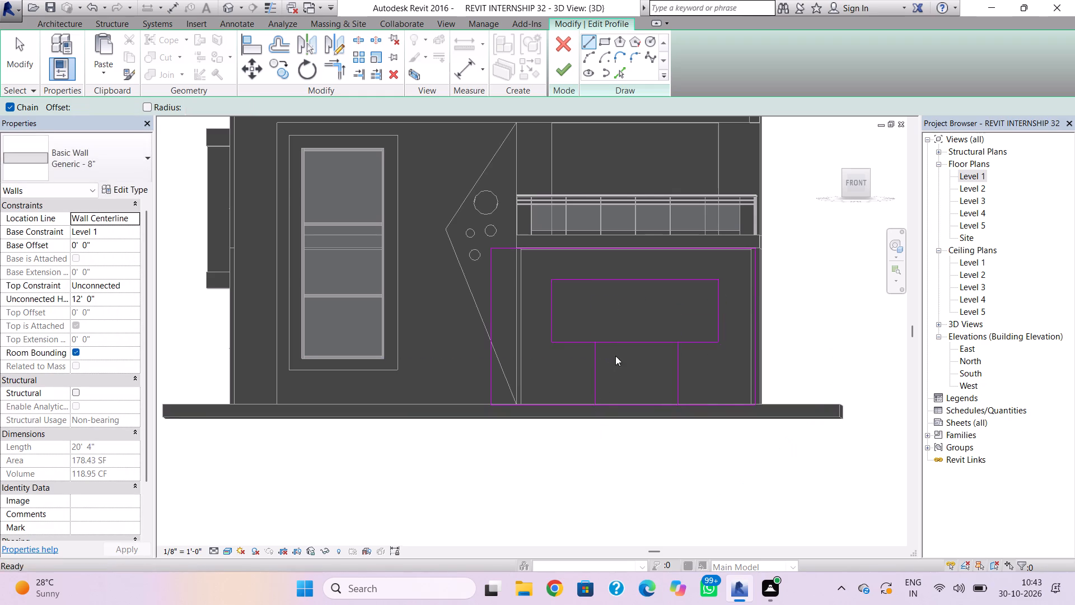
Delete the opening's sill line and redraw it as two short segments joining each jamb to the nearest vertical line.
click(619, 342)
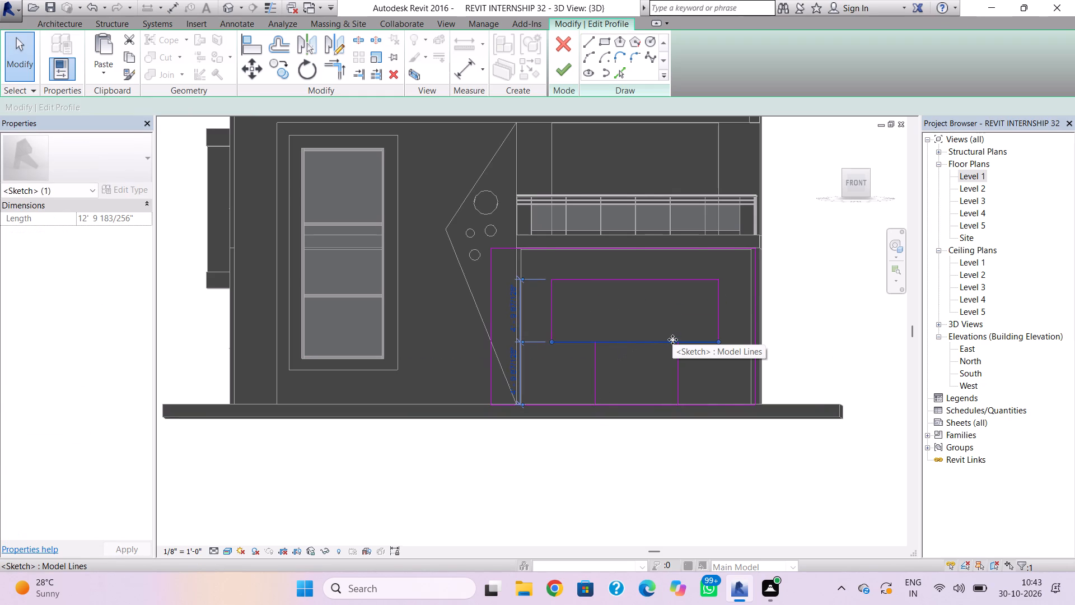
key(Delete)
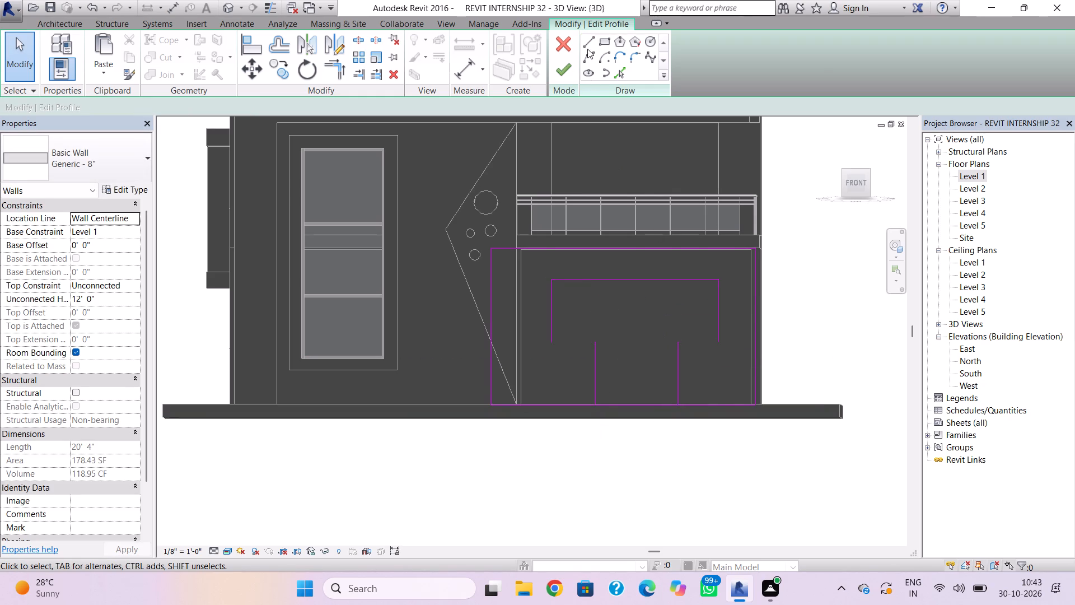
click(587, 45)
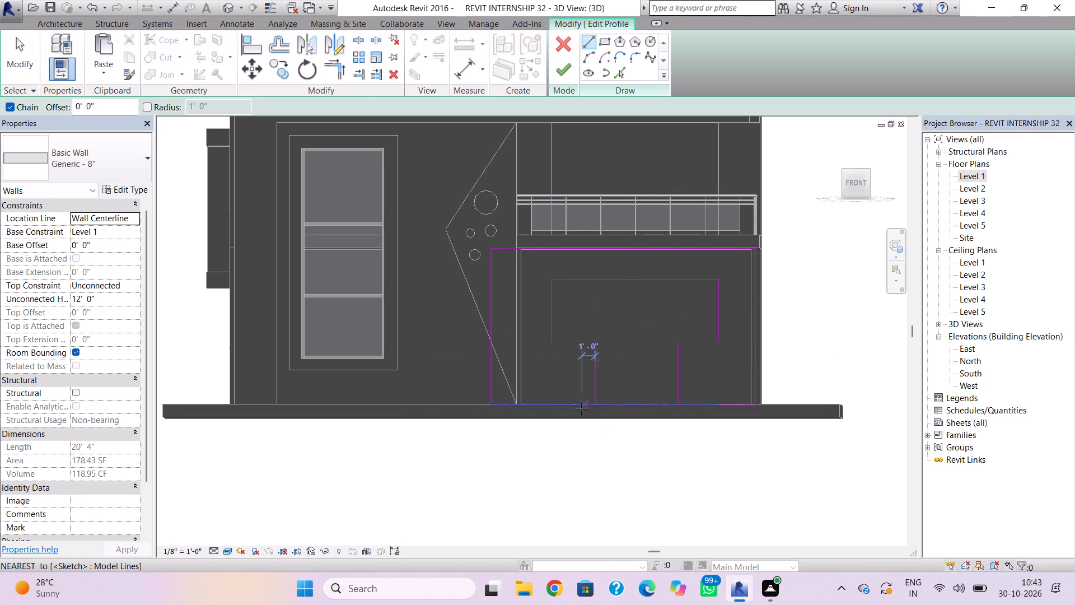
scroll(587, 425, up, 4)
click(527, 288)
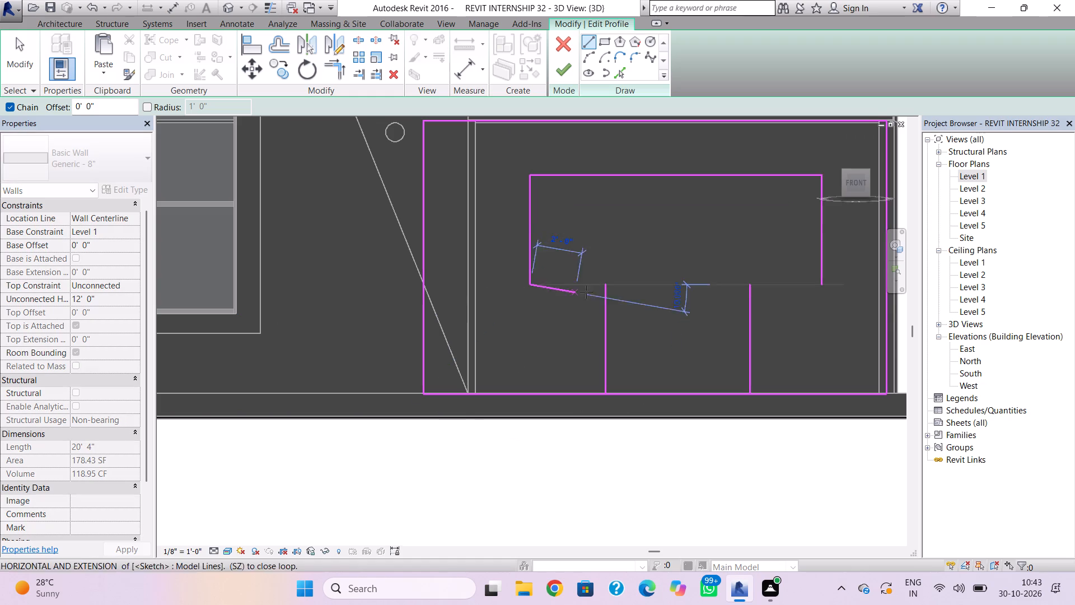
click(602, 288)
key(Escape)
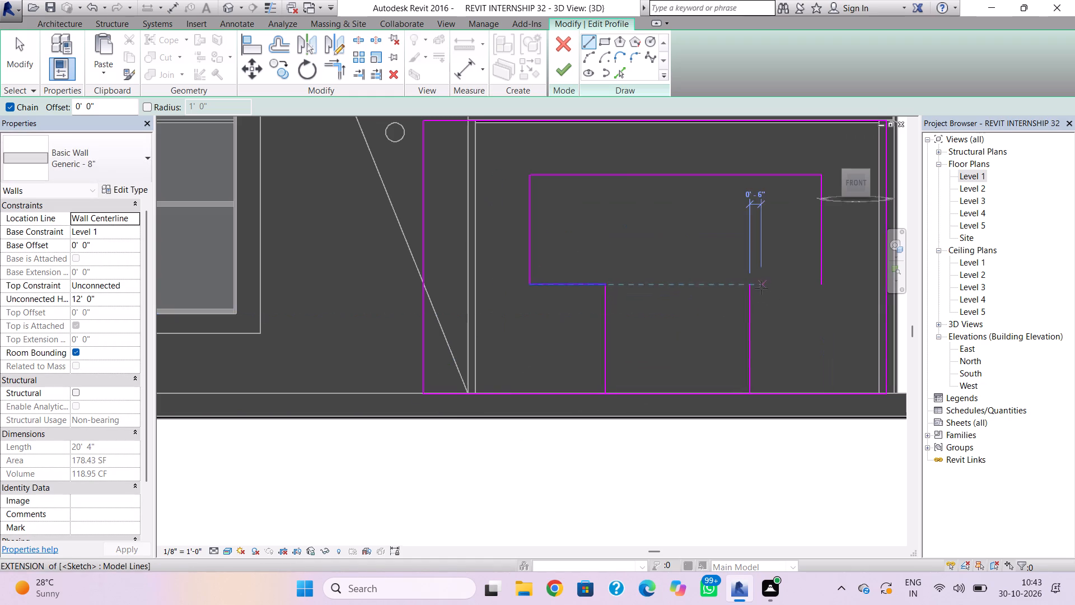
click(753, 285)
click(822, 280)
key(Escape)
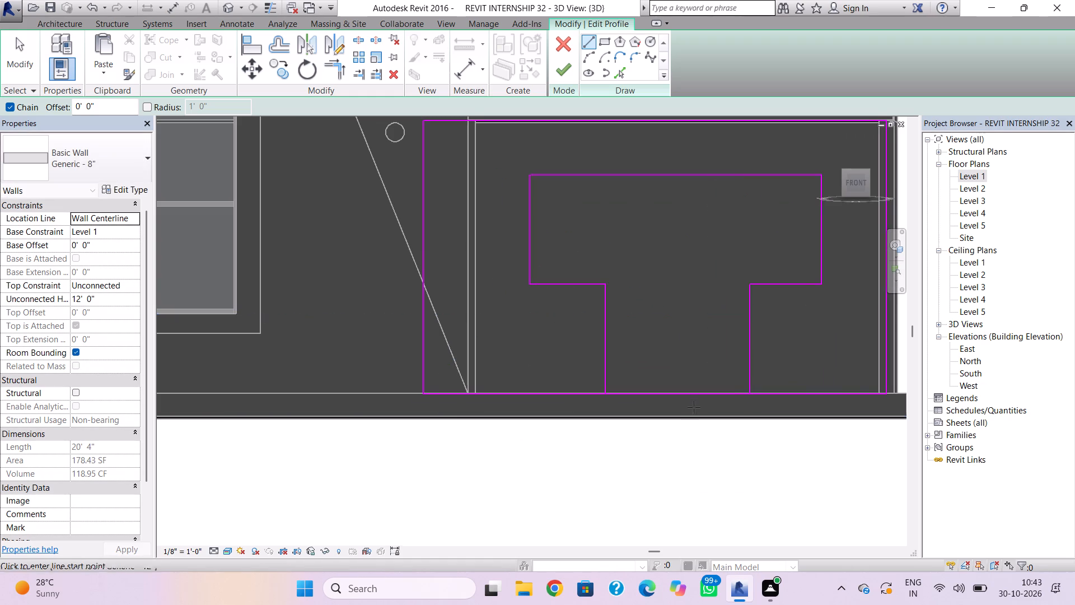
key(Escape)
Replace the long base line so the base stops at both vertical lines, leaving the T-shaped opening's foot open, and finish the profile.
click(696, 395)
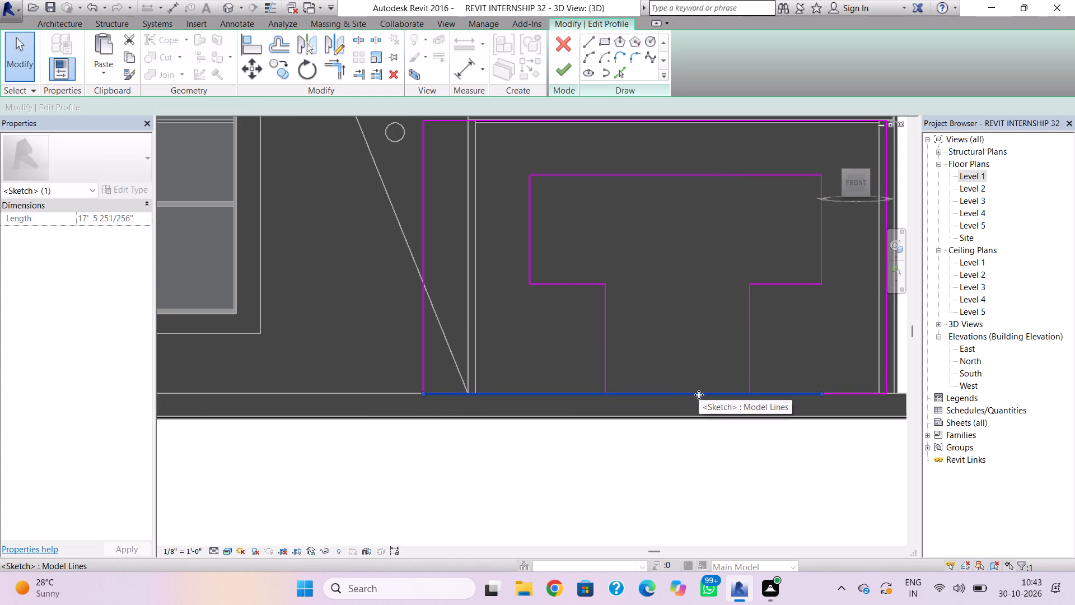
key(Delete)
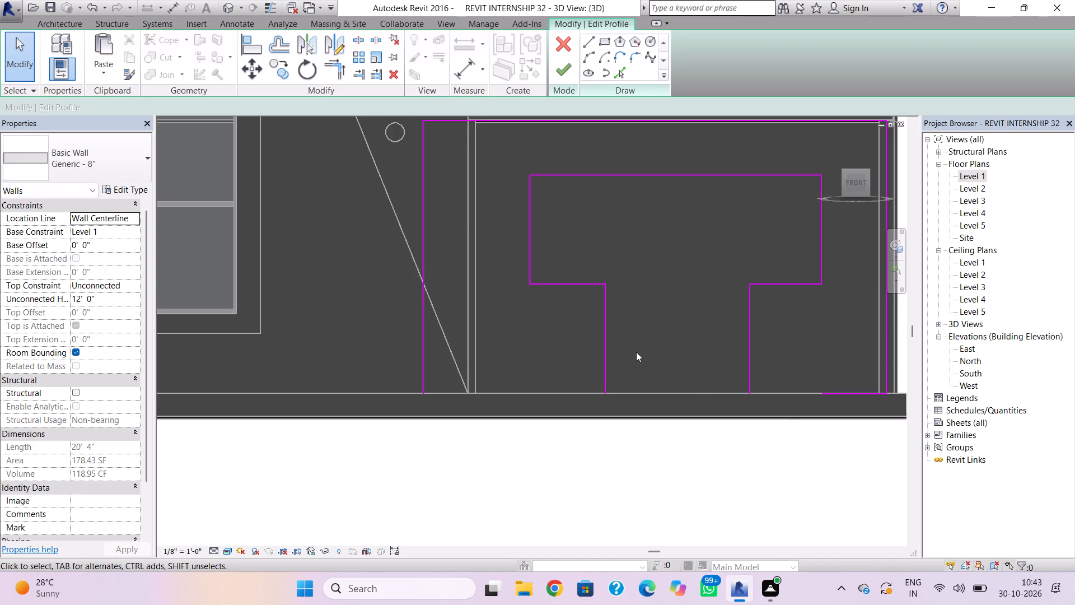
click(588, 35)
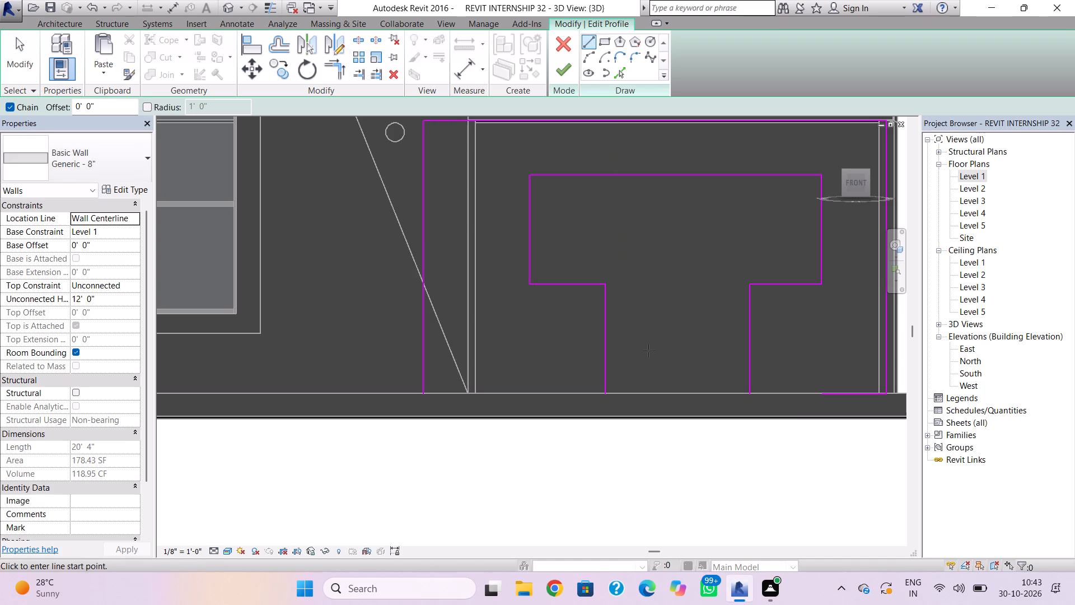
click(420, 397)
click(607, 394)
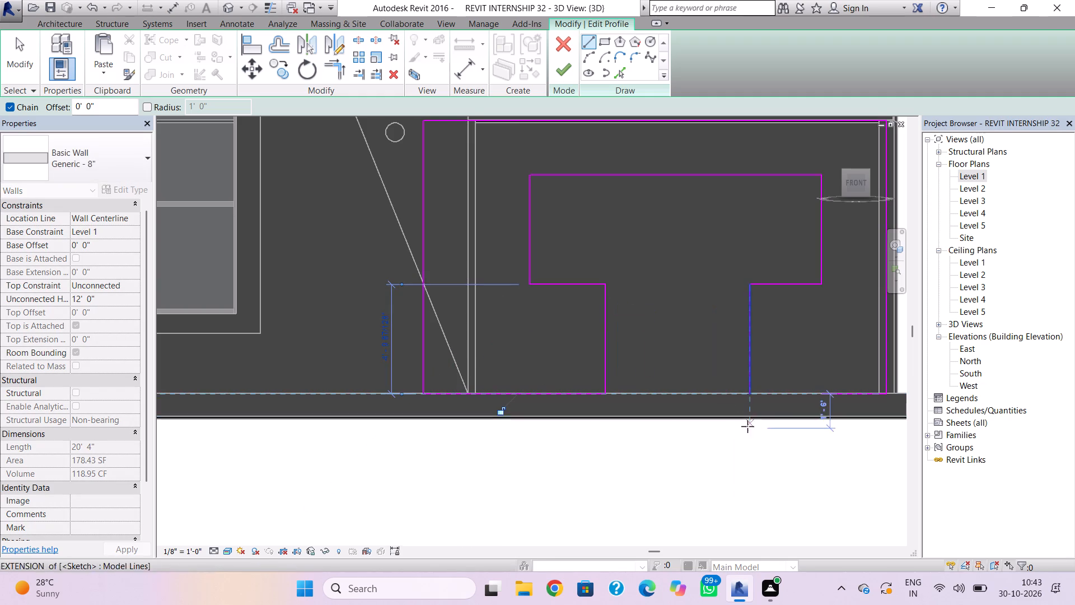
key(Escape)
click(752, 391)
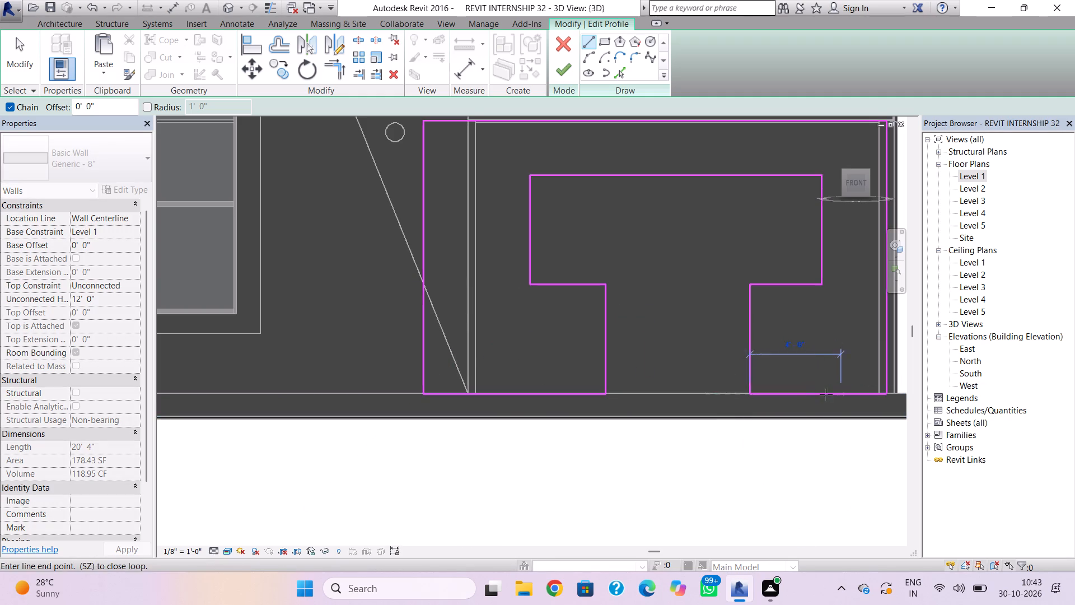
key(Escape)
key(Escape)
click(820, 395)
drag(819, 395, 768, 401)
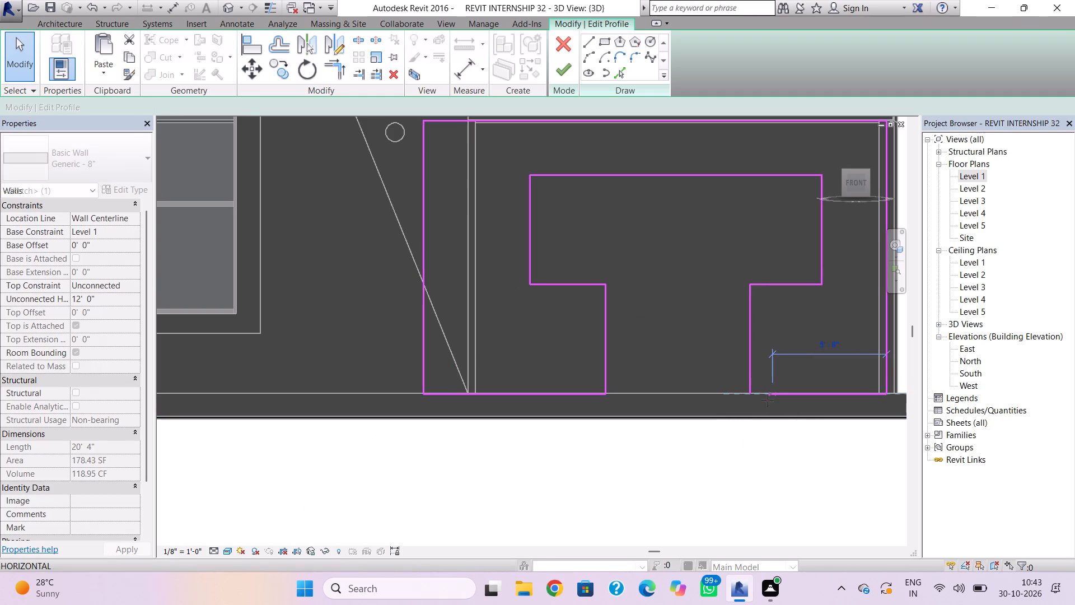
drag(768, 401, 744, 400)
key(Escape)
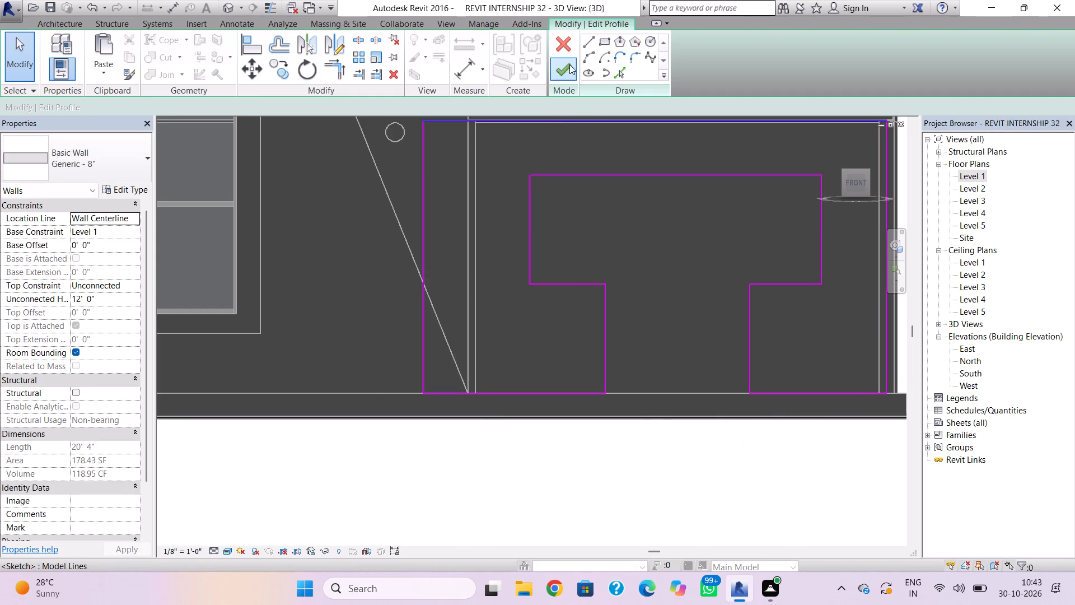
click(569, 64)
scroll(714, 379, down, 3)
key(Escape)
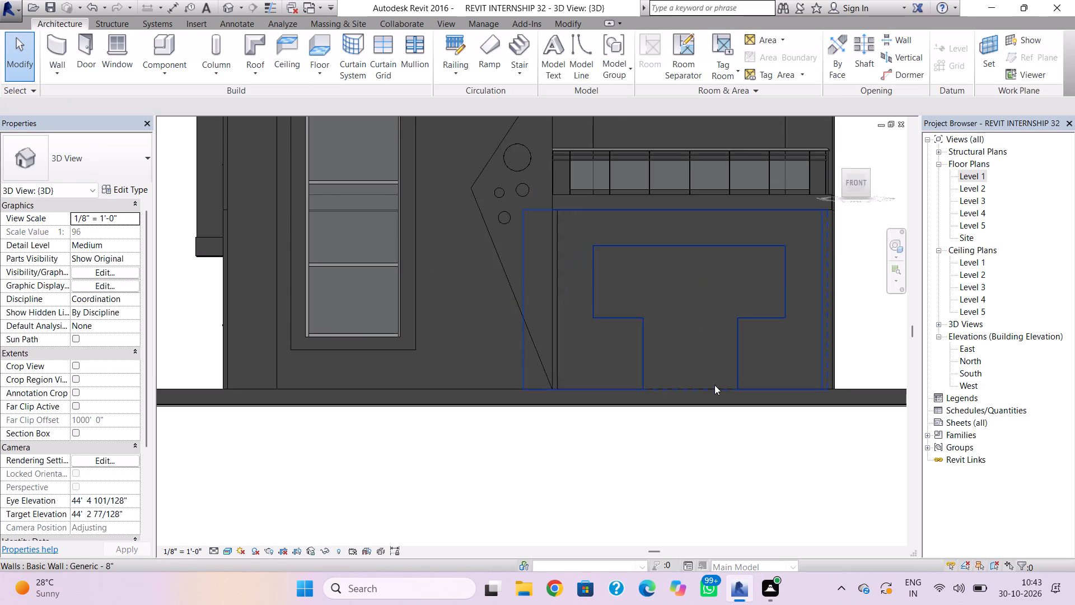
Open the Level 3 floor plan and start the Wall command.
scroll(712, 391, down, 3)
middle_drag(712, 395, 713, 440)
shift+right_drag(710, 440, 719, 539)
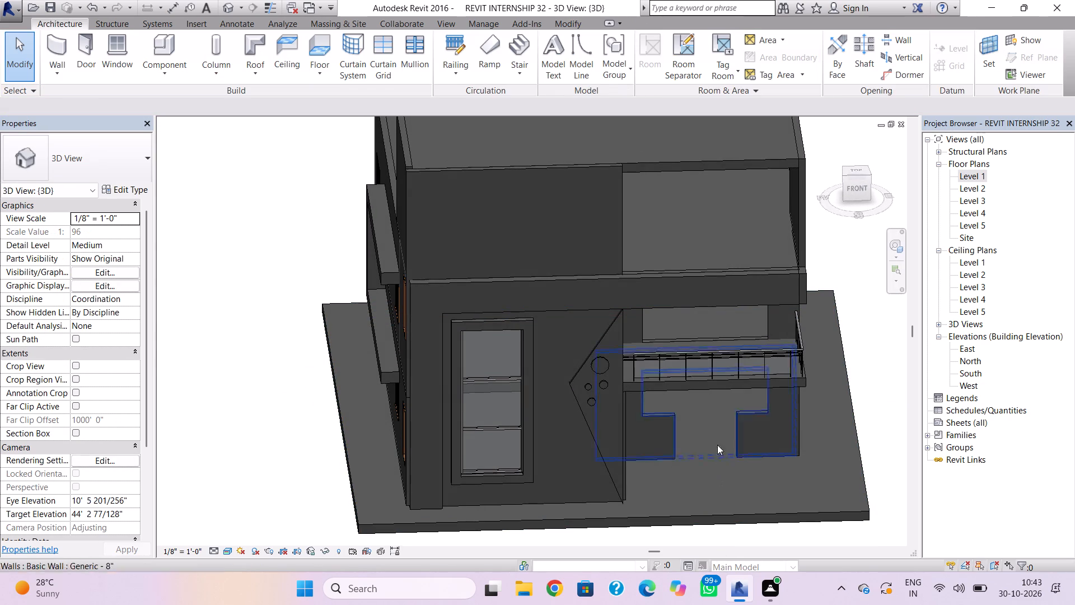
shift+right_drag(735, 397, 637, 441)
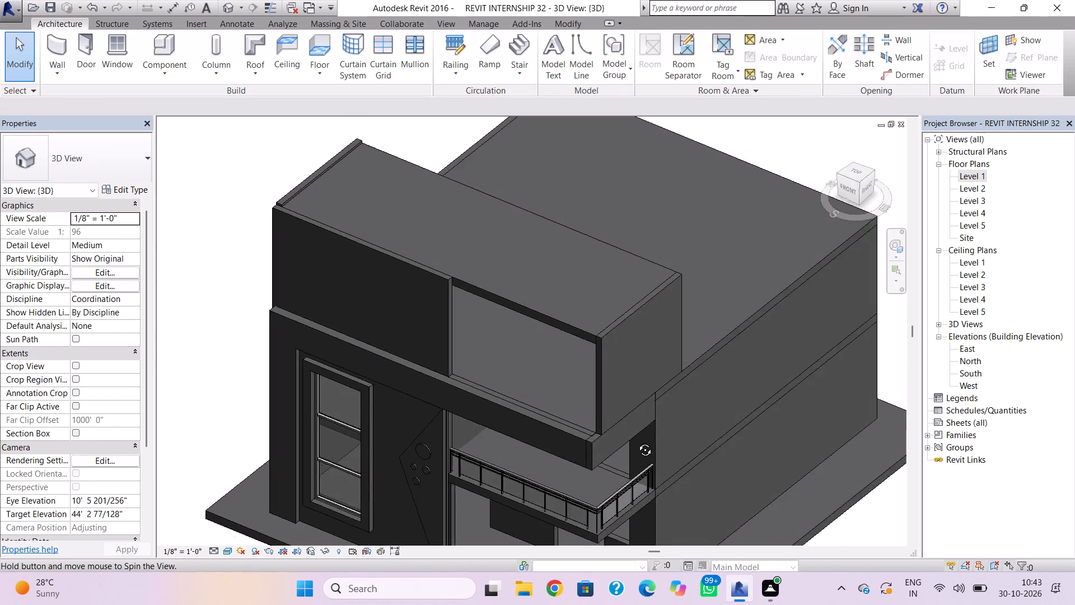
shift+right_drag(637, 441, 684, 372)
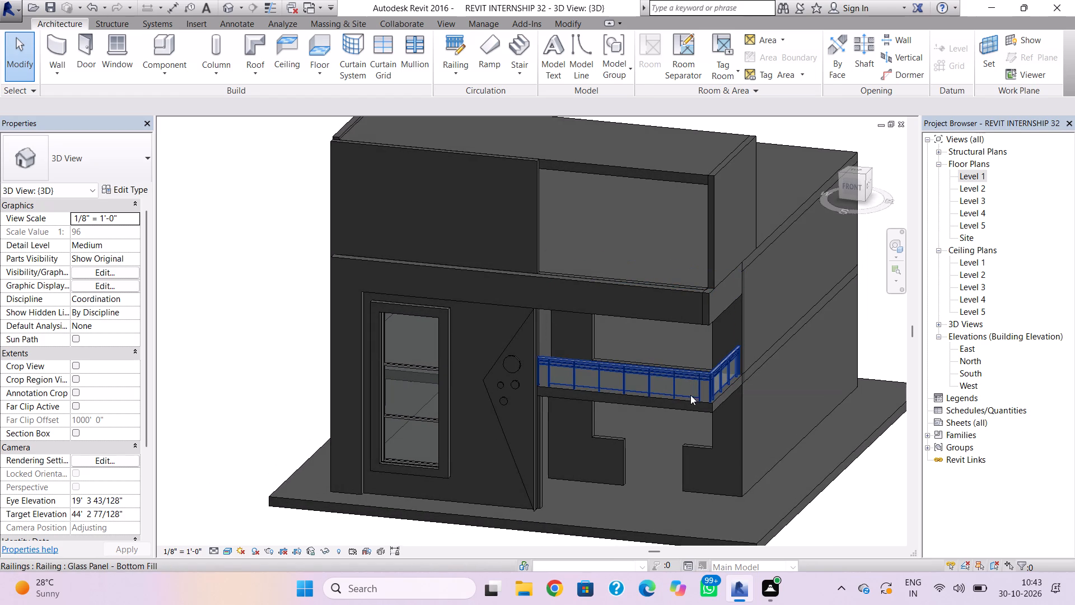
double_click(974, 200)
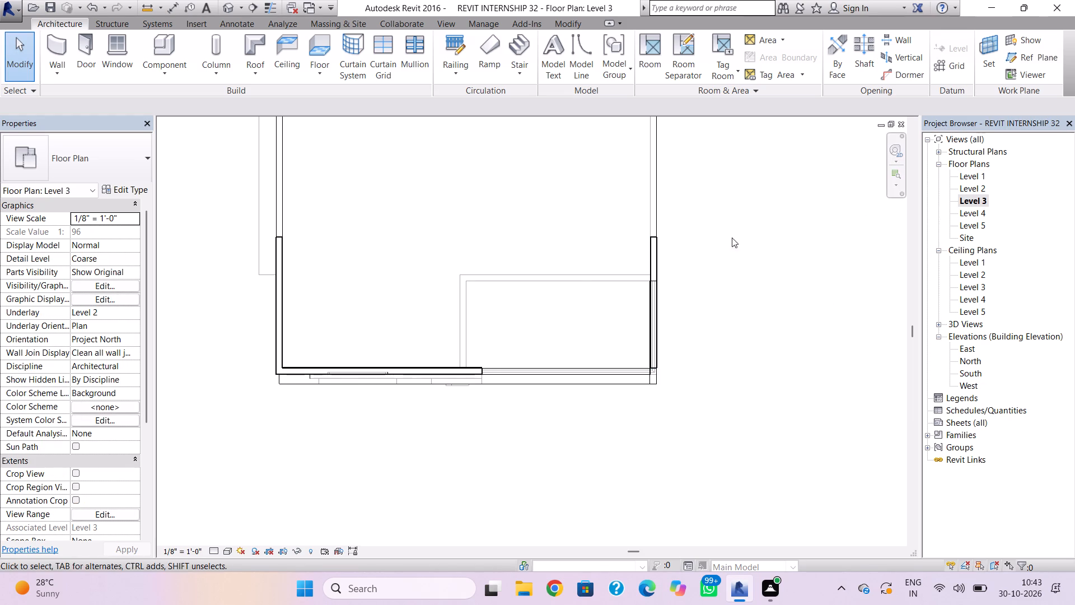
click(60, 48)
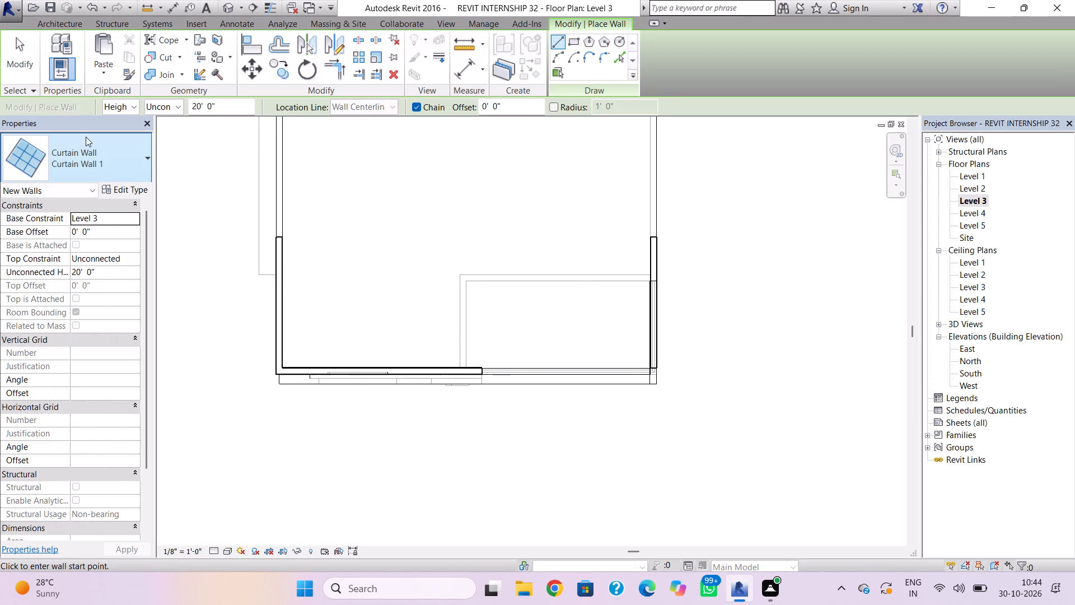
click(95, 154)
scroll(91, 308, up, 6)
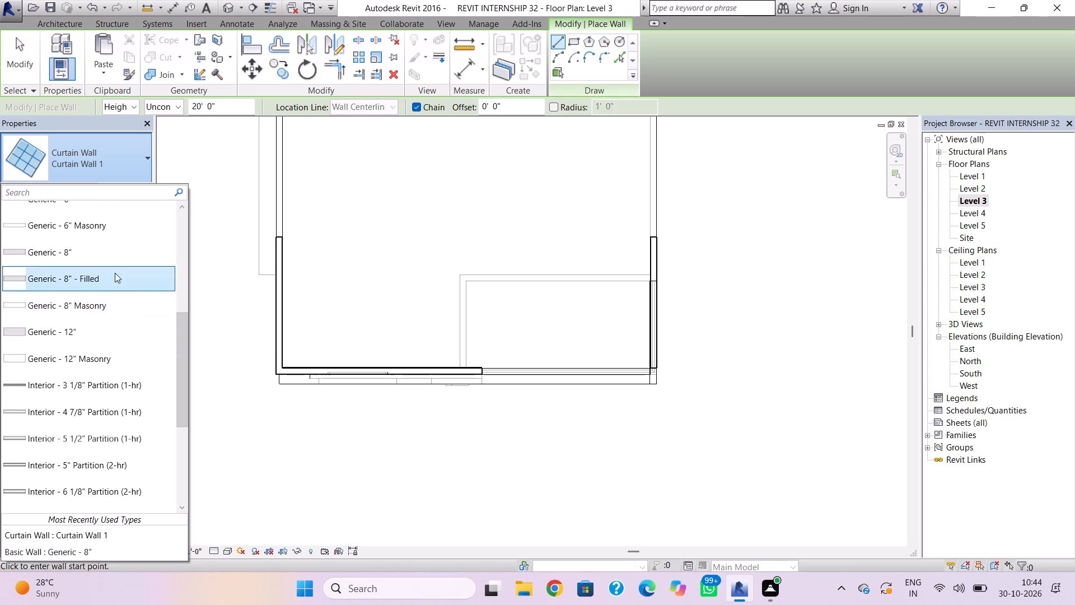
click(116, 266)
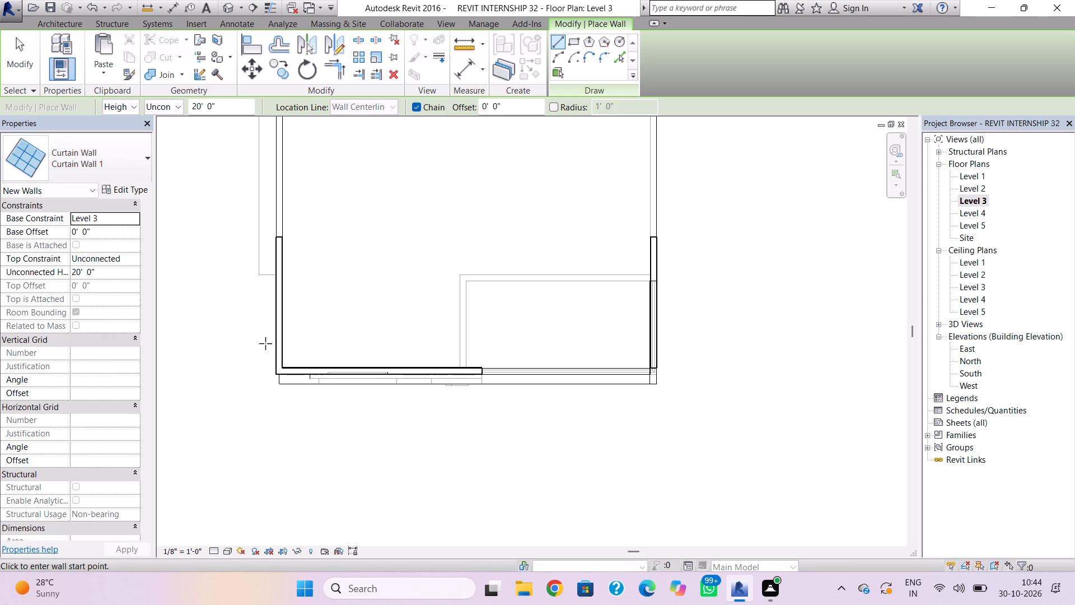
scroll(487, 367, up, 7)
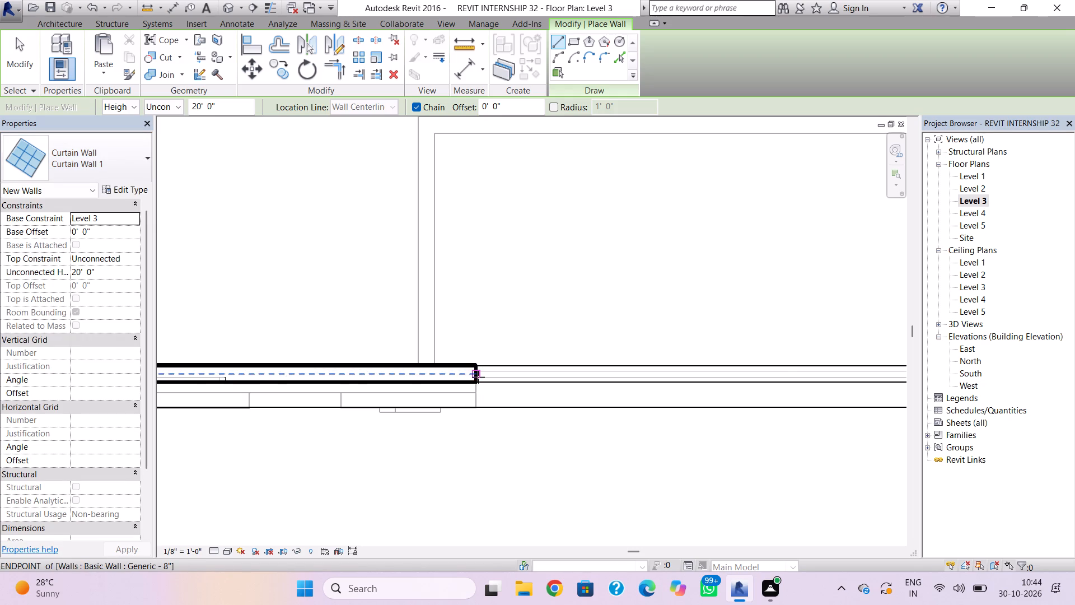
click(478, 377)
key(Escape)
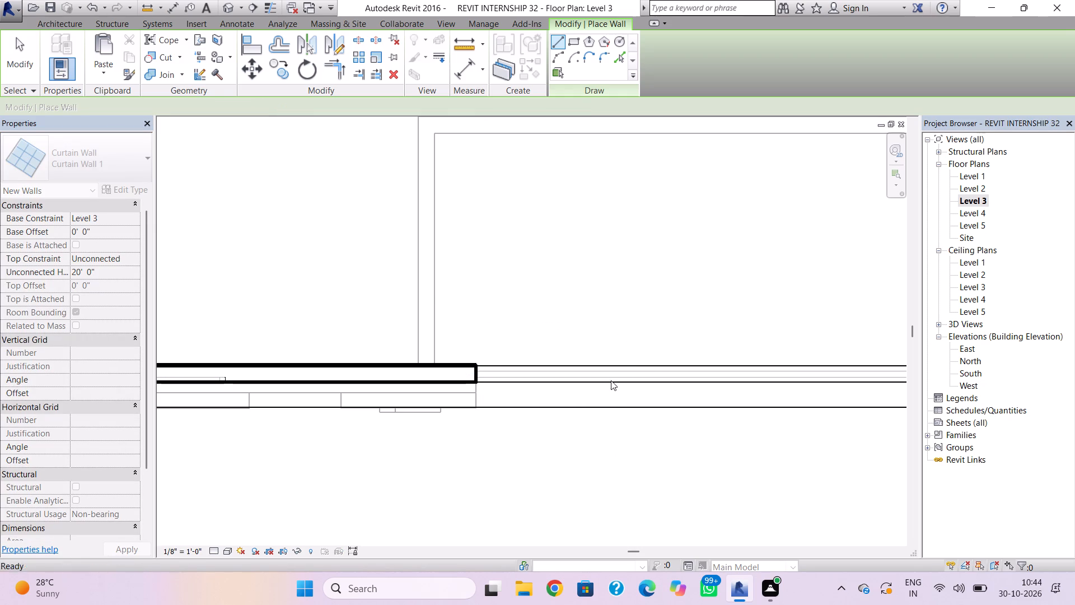
Draw a Generic - 8" wall about 18' 6" long across the open front bay, from the front wall's end to the side wall corner.
click(73, 166)
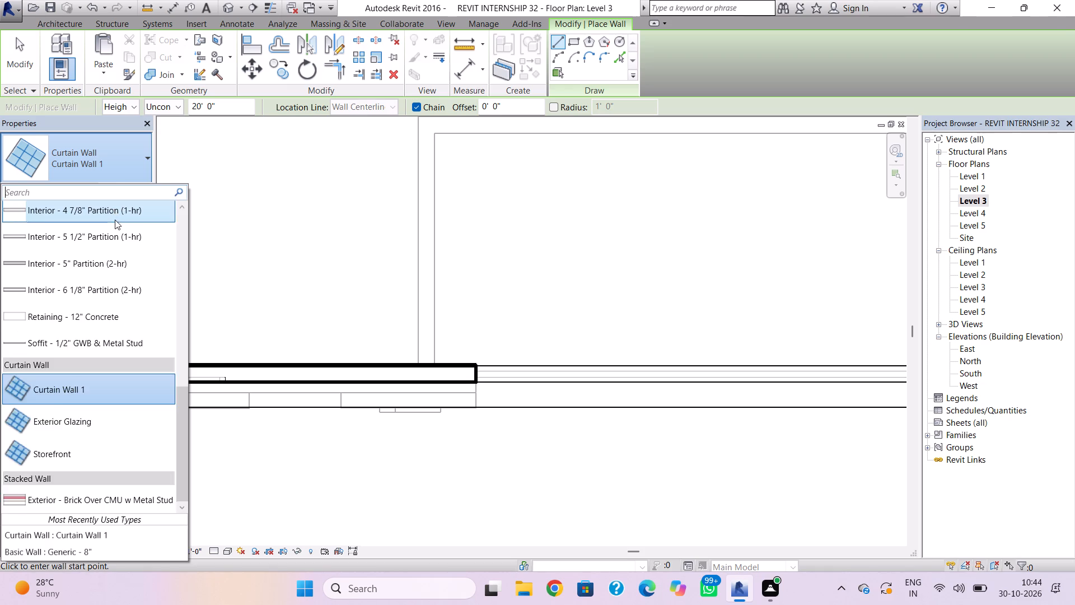
scroll(114, 248, up, 5)
click(114, 230)
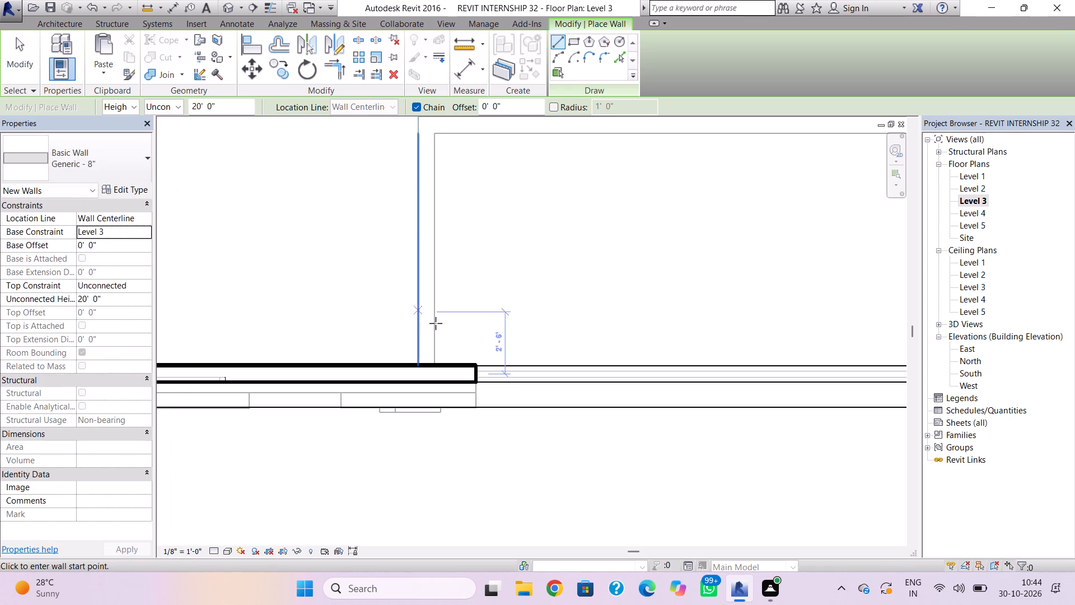
click(474, 376)
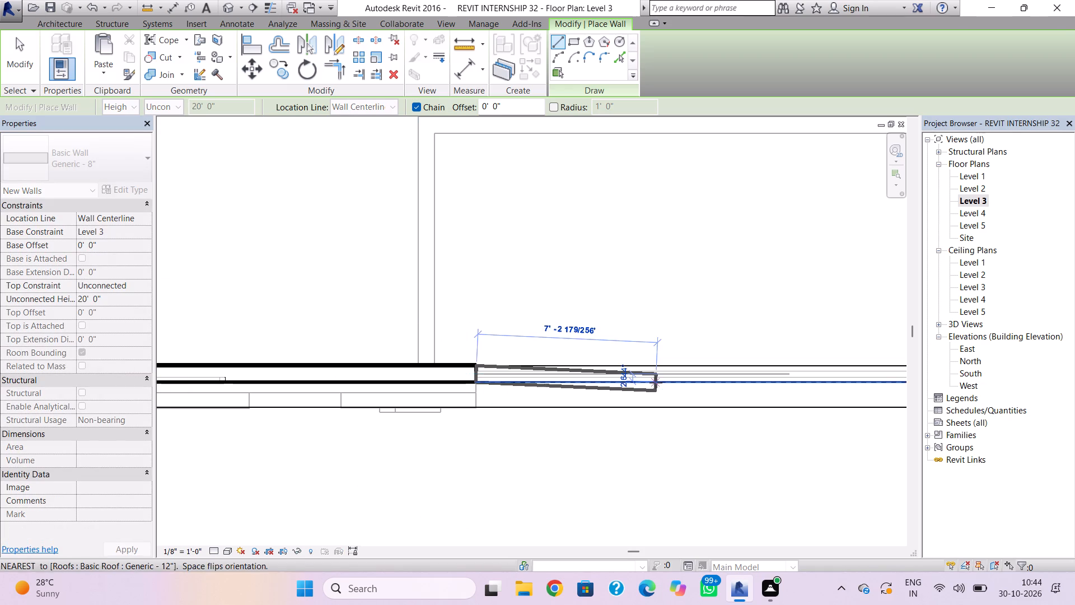
middle_drag(656, 383, 365, 383)
scroll(363, 384, down, 1)
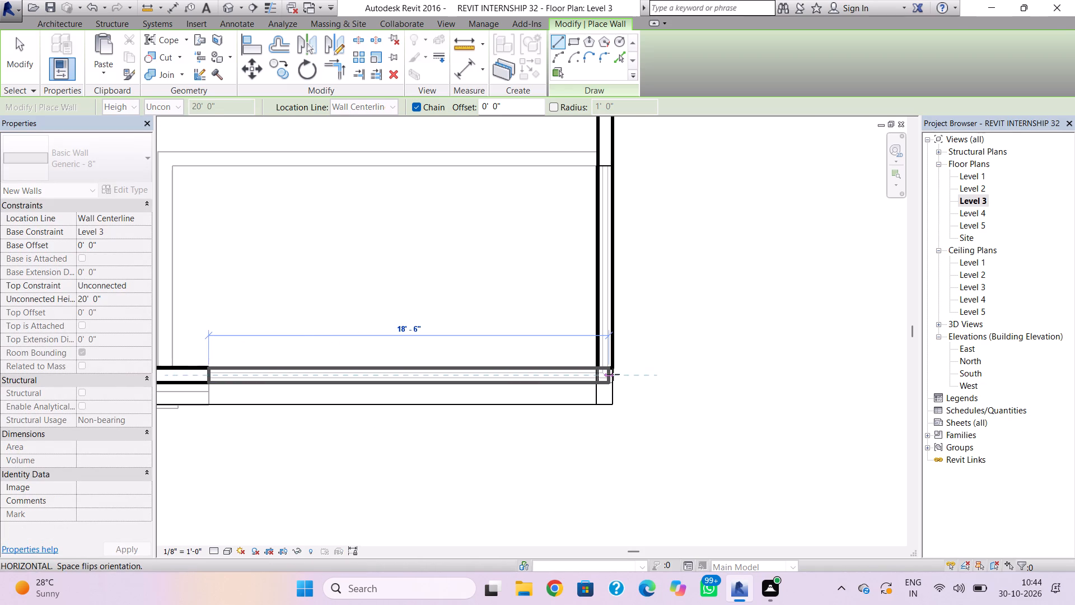
click(618, 376)
key(Escape)
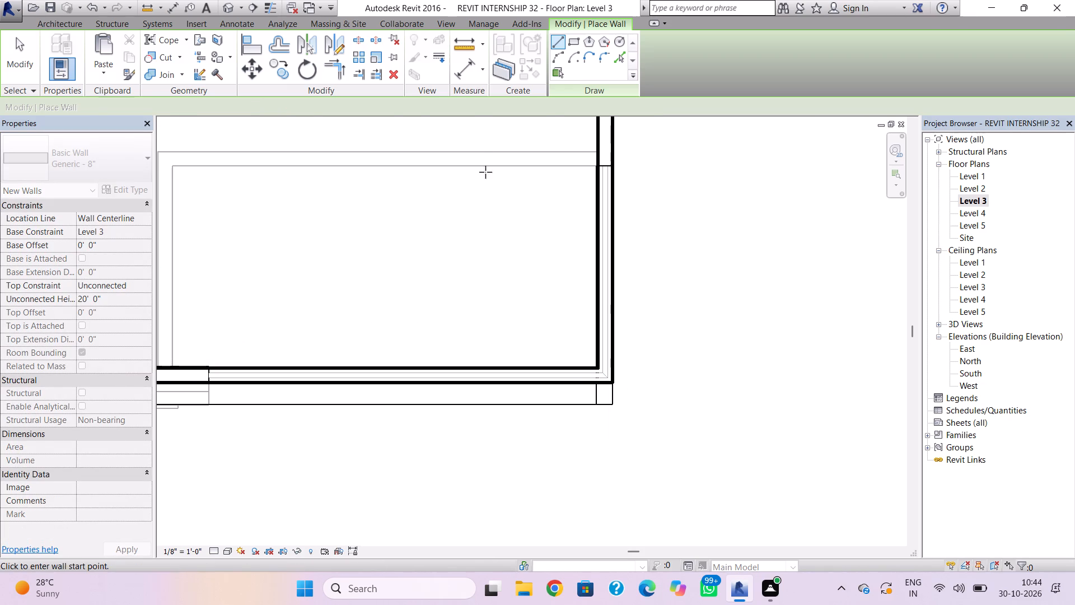
In the 3D view, lower the top of the new Level 3 front wall to a parapet height of about 3' 11".
click(221, 11)
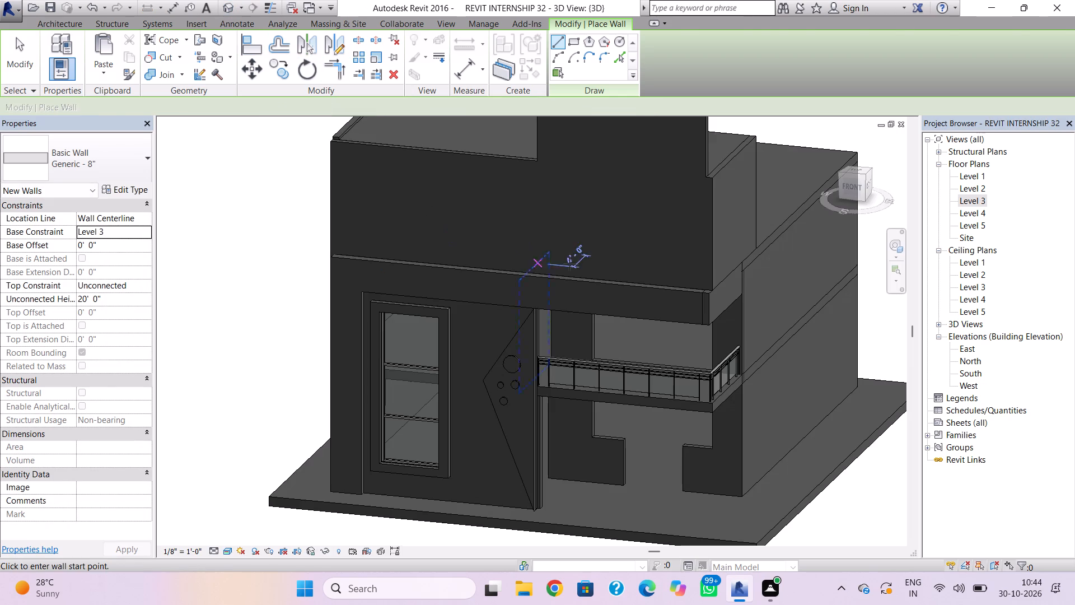
key(Escape)
middle_drag(703, 129, 703, 178)
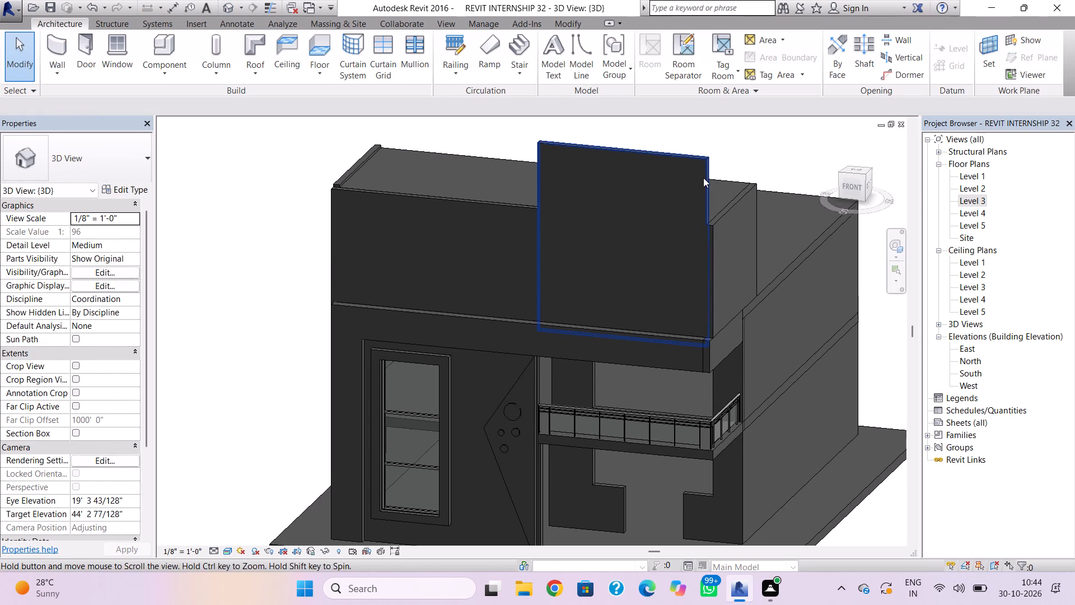
middle_drag(703, 178, 703, 177)
click(704, 176)
drag(626, 150, 649, 269)
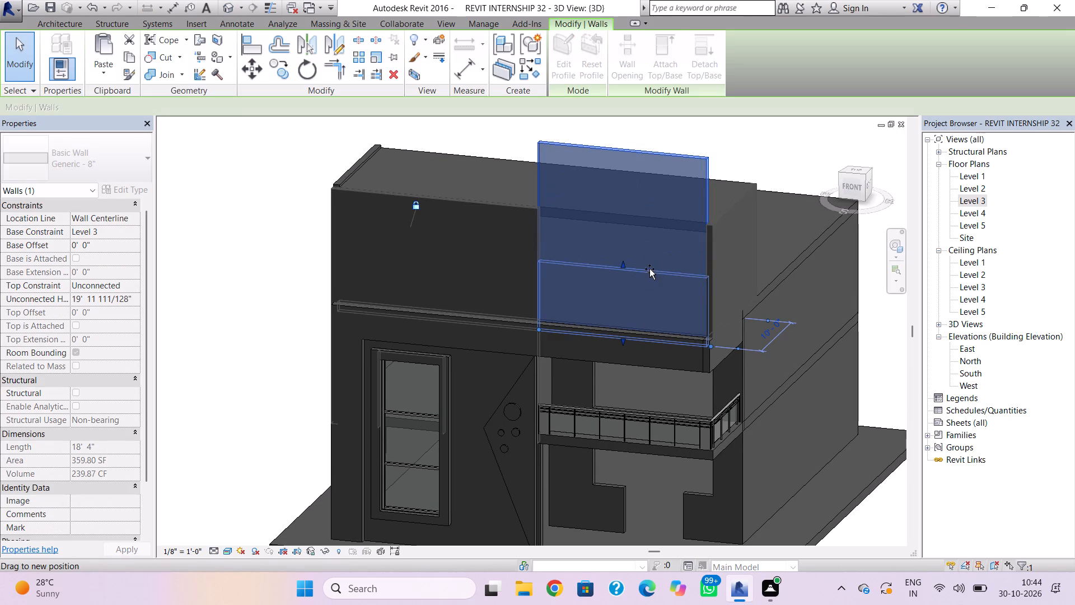
drag(649, 269, 654, 301)
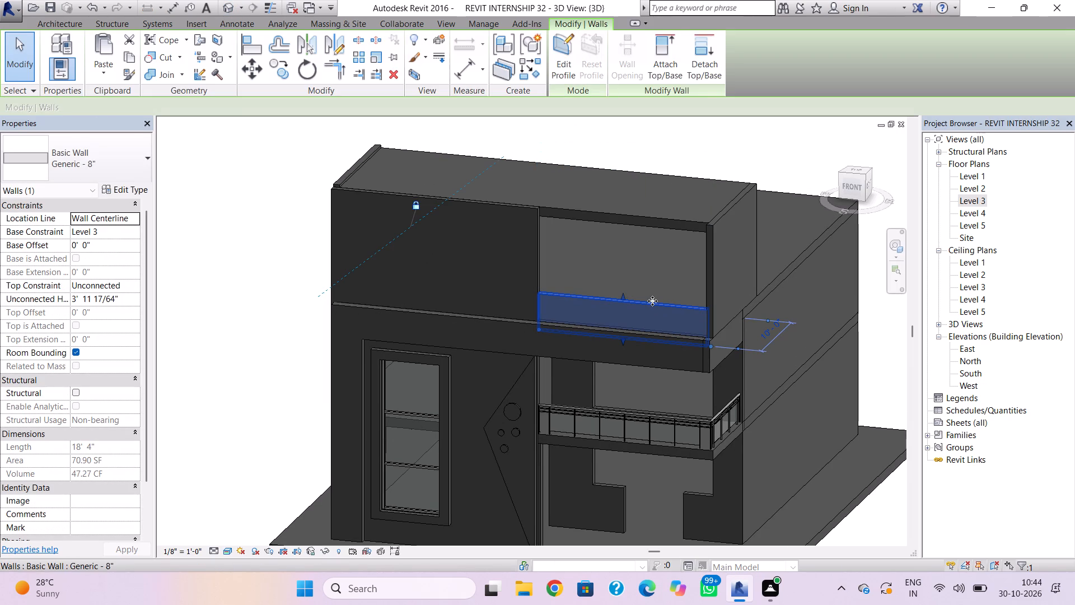
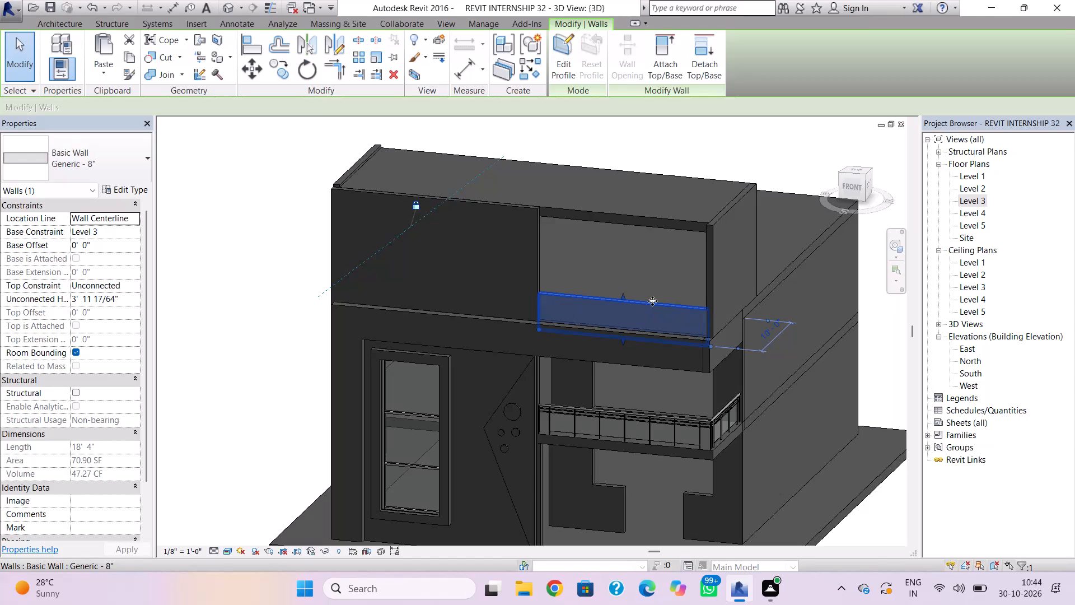
Extend the base of the Level 3 front parapet wall down to about 1 1/2" below Level 3.
scroll(628, 378, up, 7)
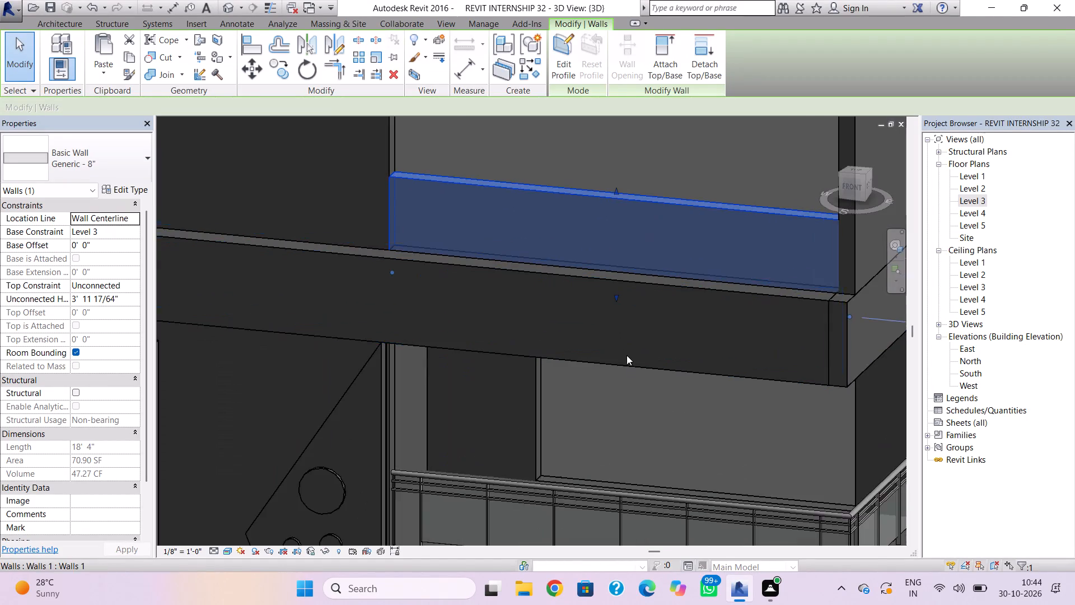
scroll(627, 355, up, 3)
scroll(632, 326, down, 3)
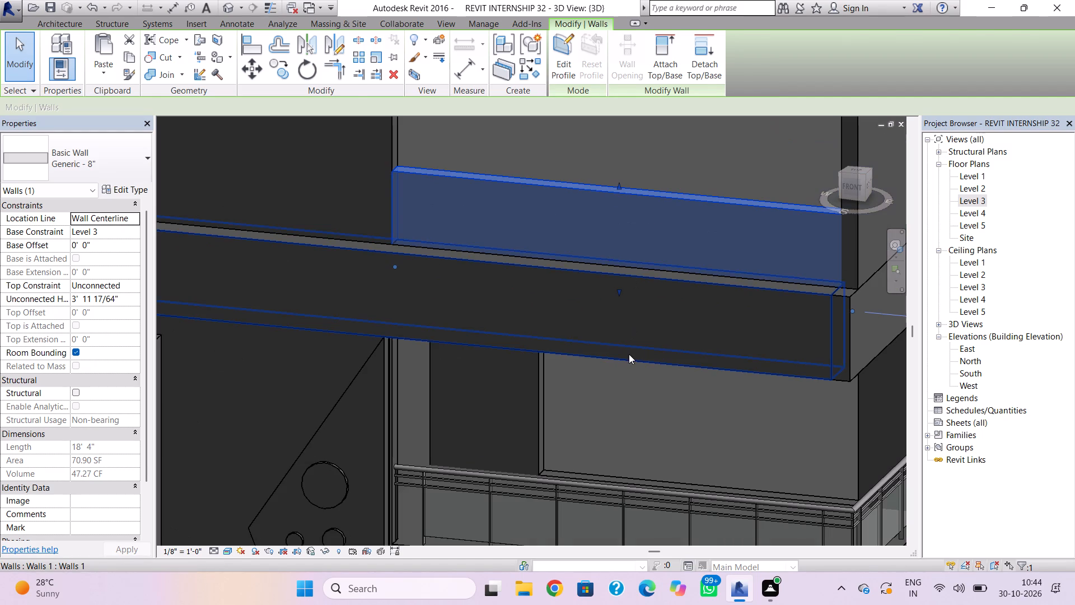
key(Escape)
click(702, 208)
click(703, 201)
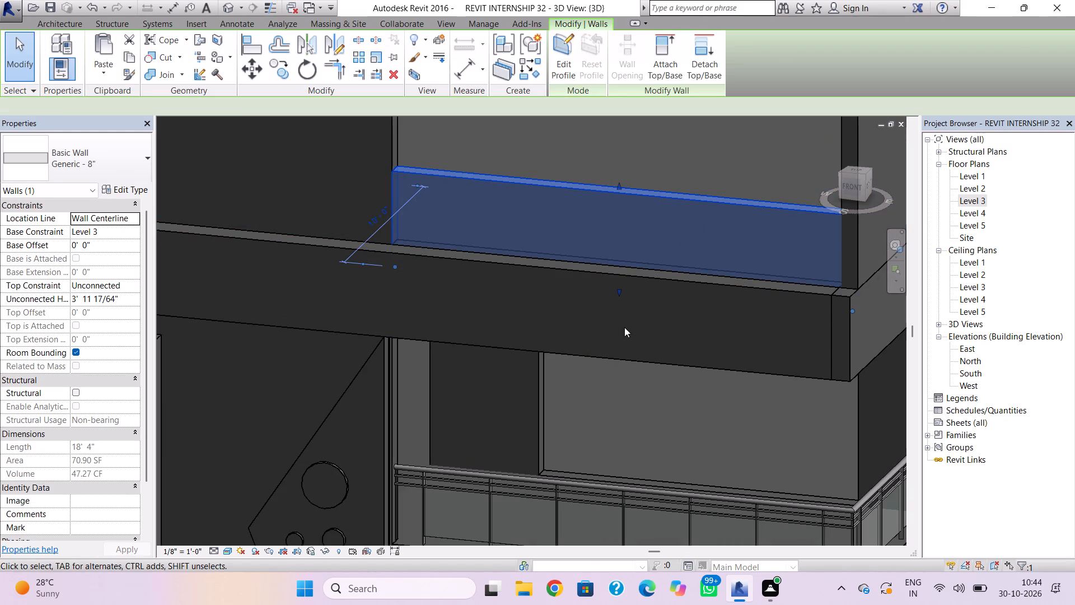
shift+right_drag(623, 317, 664, 301)
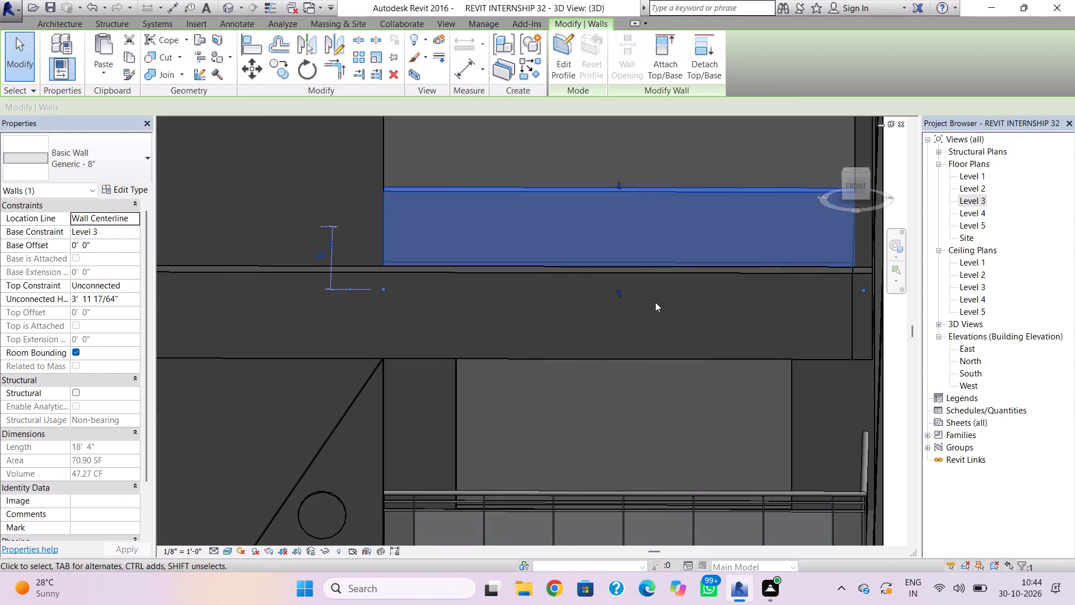
drag(618, 293, 616, 262)
key(Escape)
Open the footprint of the Generic - 12" roof above the front bay for editing in the Level 3 floor plan.
scroll(654, 324, down, 1)
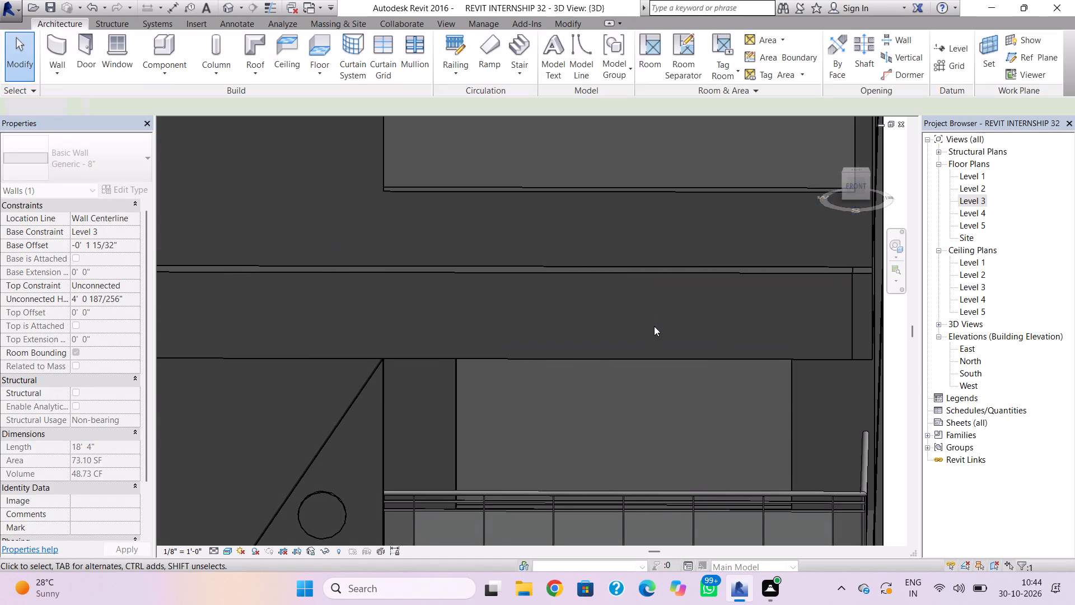
scroll(654, 326, down, 3)
middle_drag(654, 348, 624, 476)
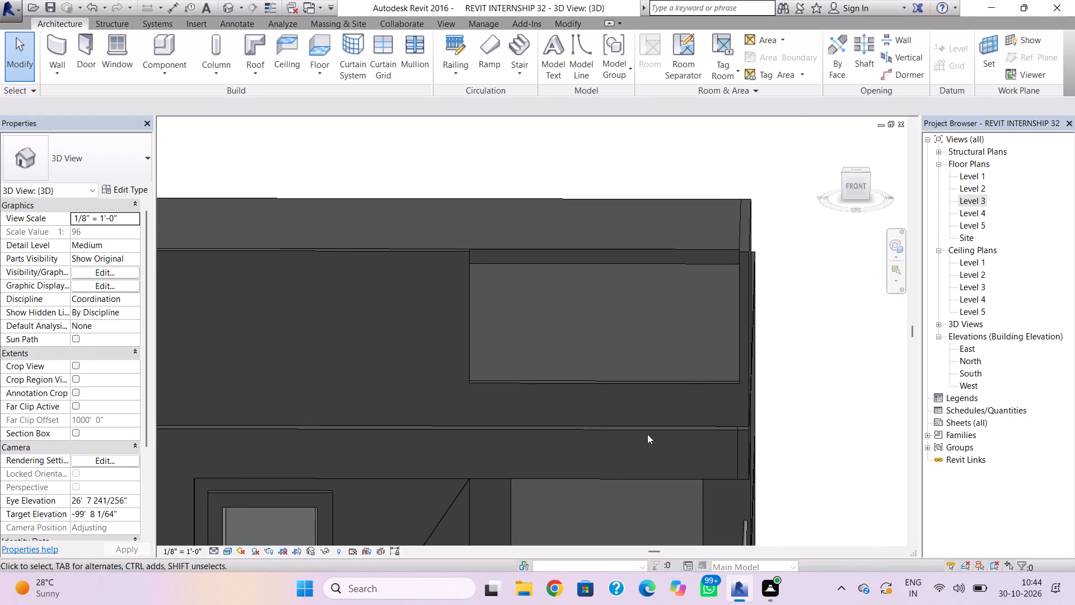
click(699, 258)
double_click(682, 259)
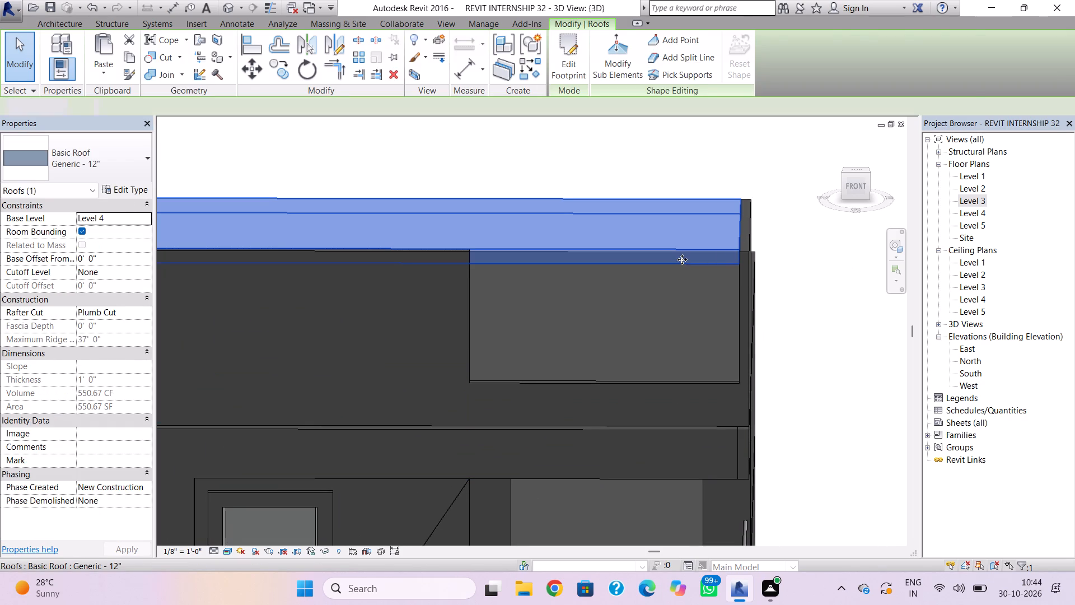
double_click(971, 199)
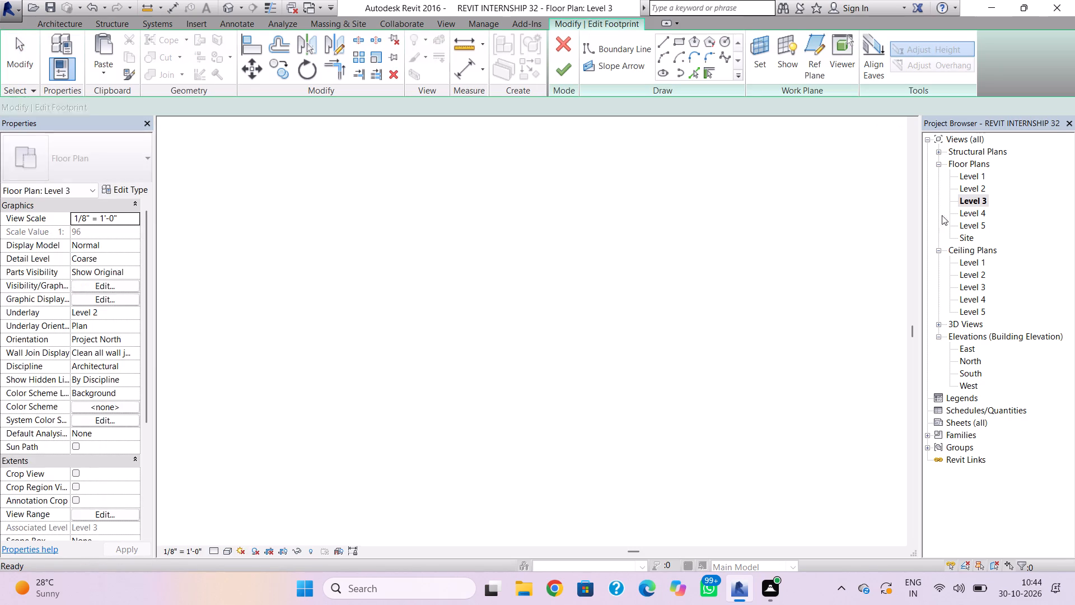
Sketch a narrow rectangular opening about 11' 6" long in the roof footprint, running front to back over the open front bay.
scroll(676, 324, down, 3)
middle_click(686, 329)
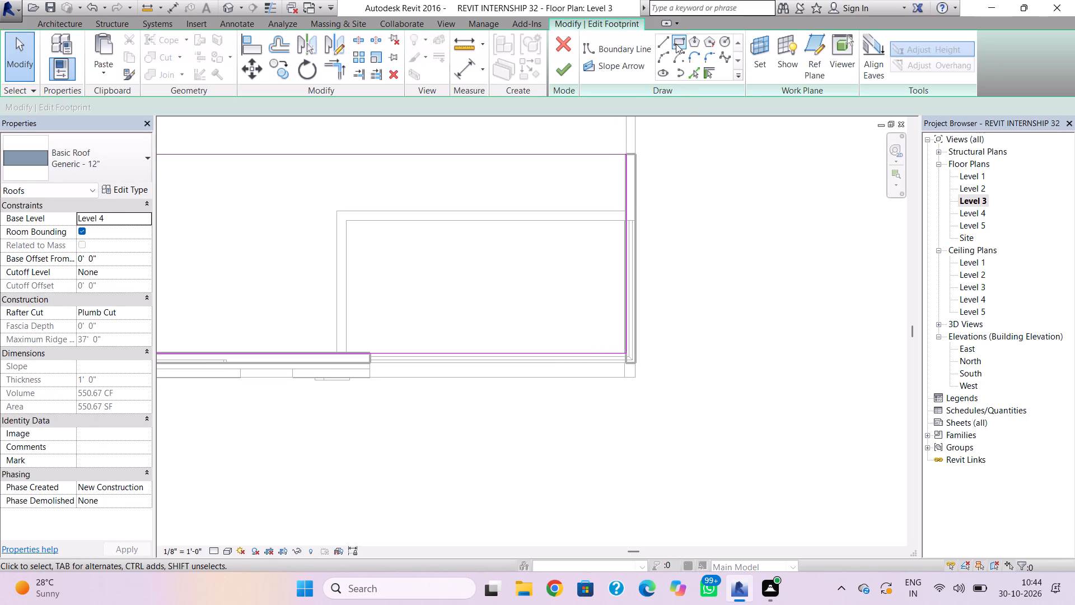
click(676, 43)
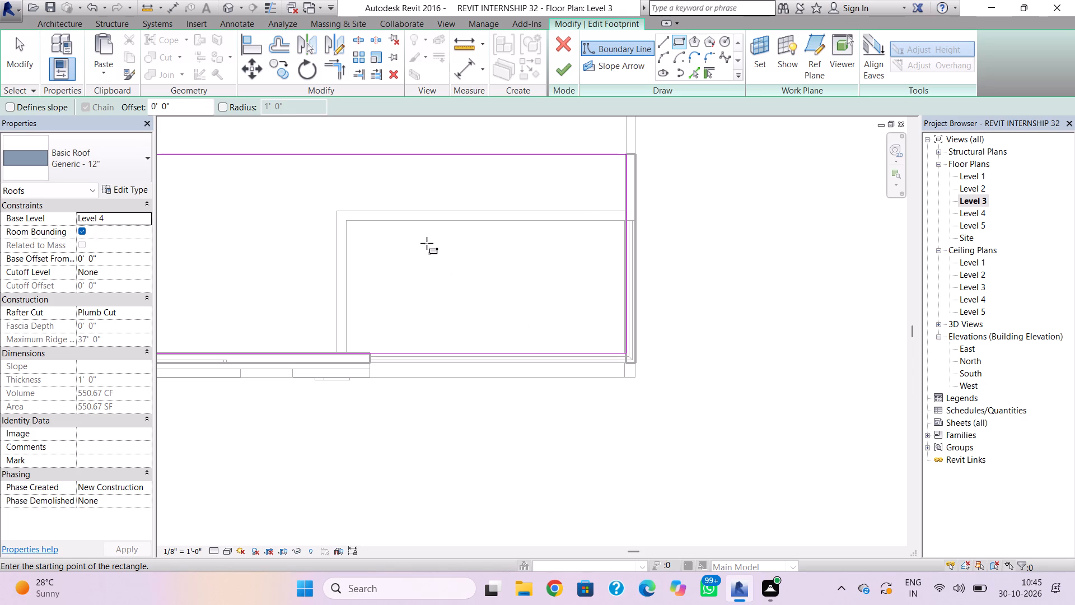
click(398, 176)
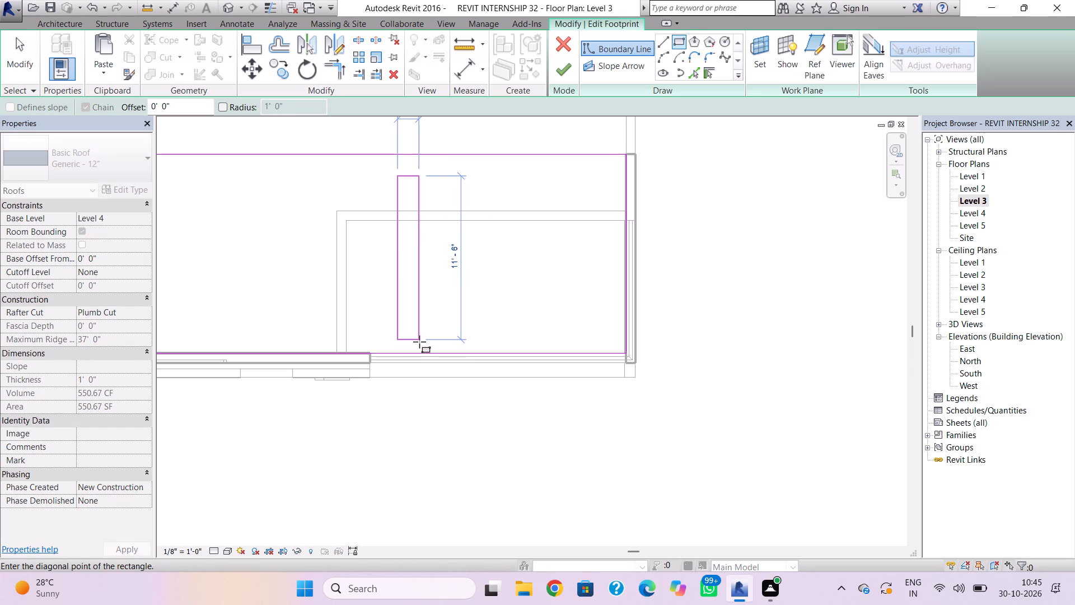
click(419, 342)
key(Escape)
key(Escape)
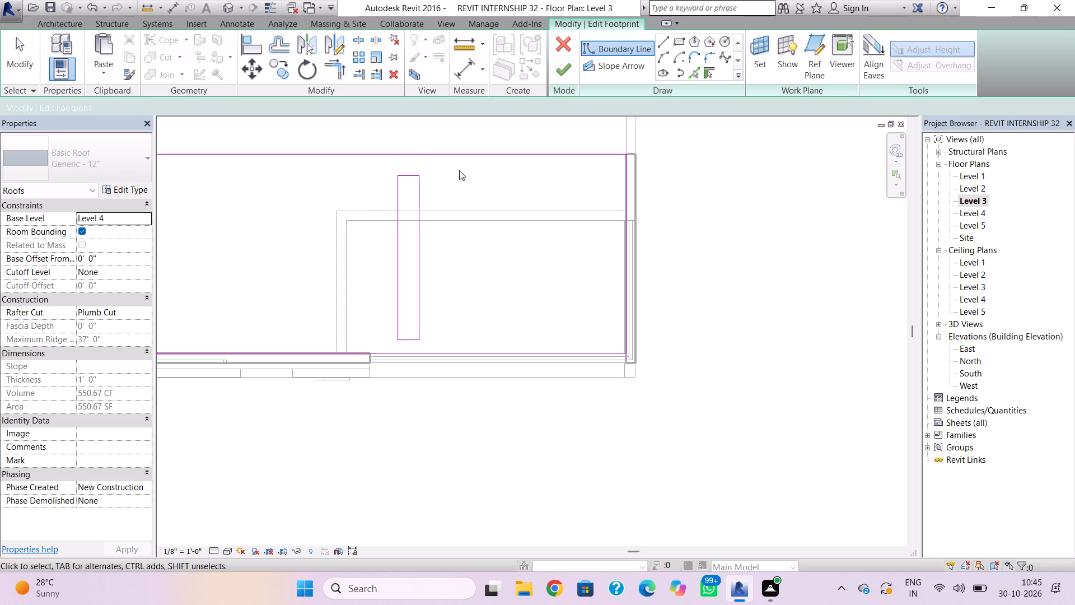
Copy the narrow rectangle and paste it alongside toward the side wall, leaving a gap of about one rectangle width.
drag(459, 170, 392, 344)
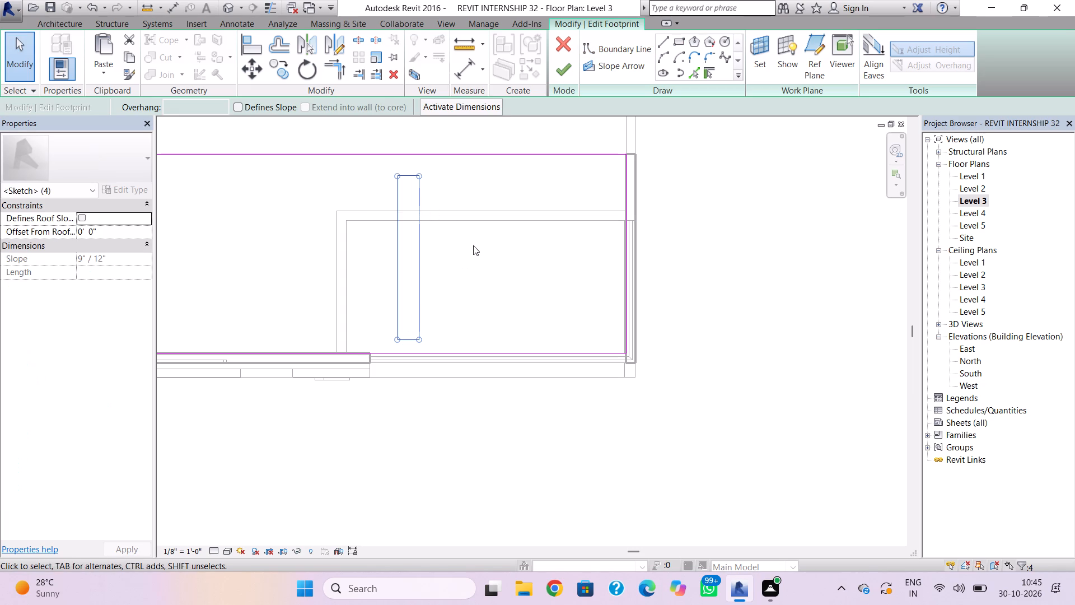
key(ctrl+c)
key(ctrl+v)
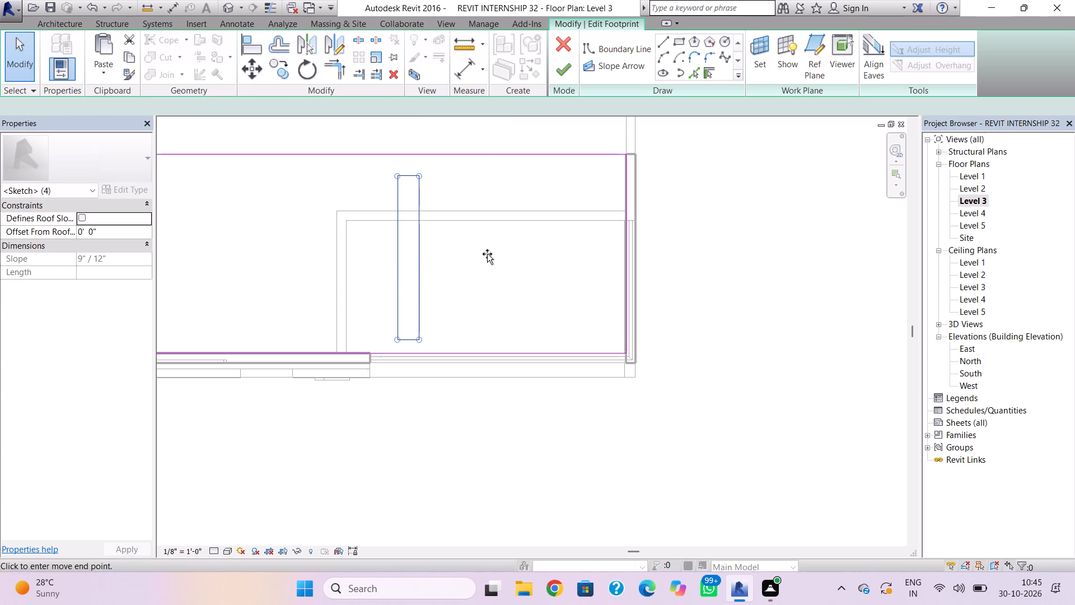
click(440, 345)
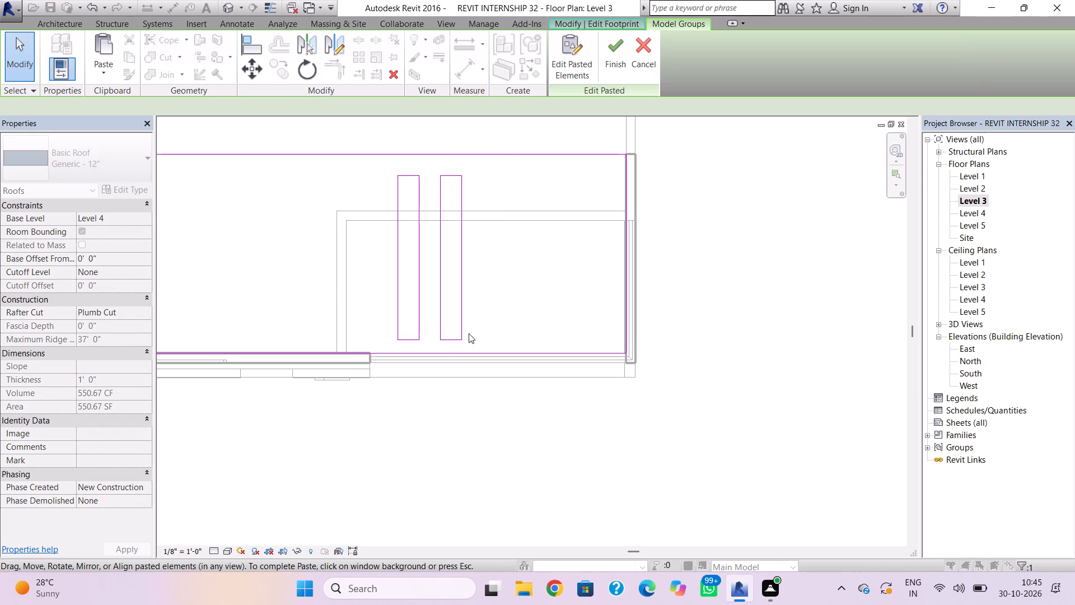
Copy the second narrow rectangle to continue the row of roof openings toward the side wall.
key(ctrl+c)
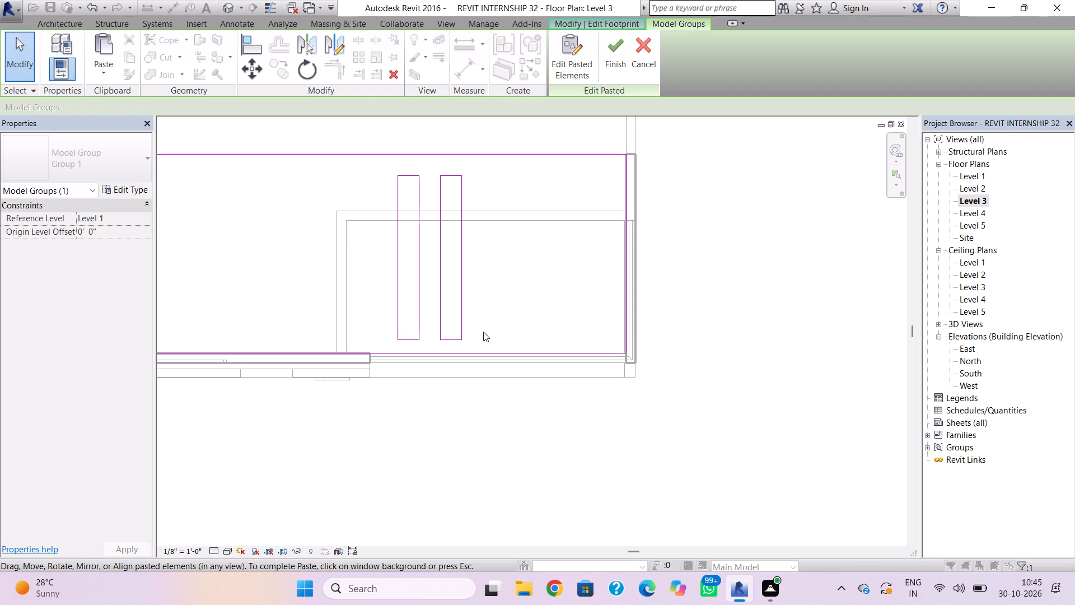
drag(489, 172, 429, 347)
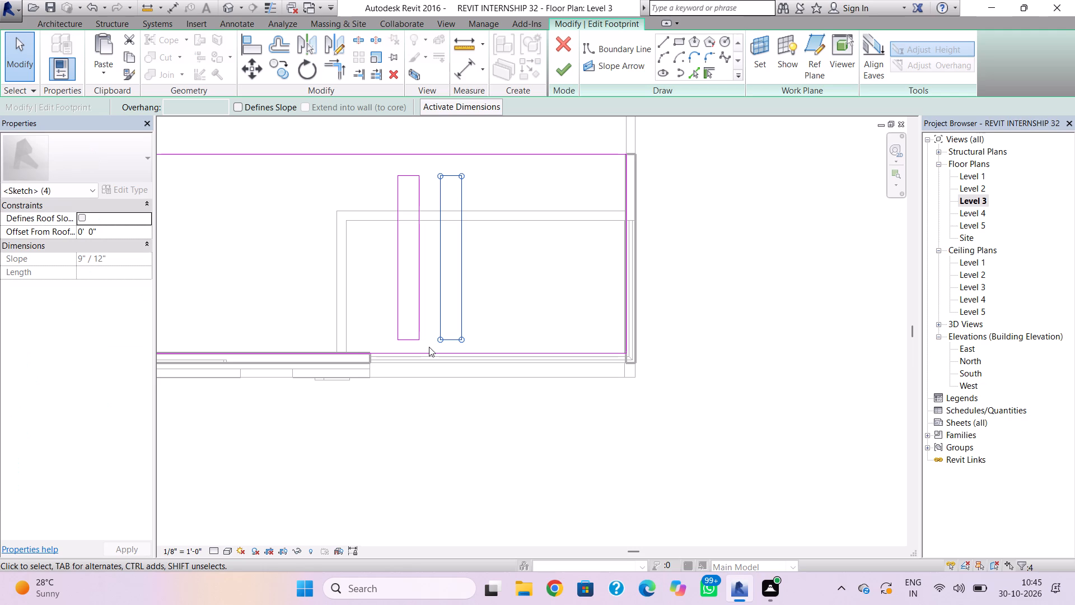
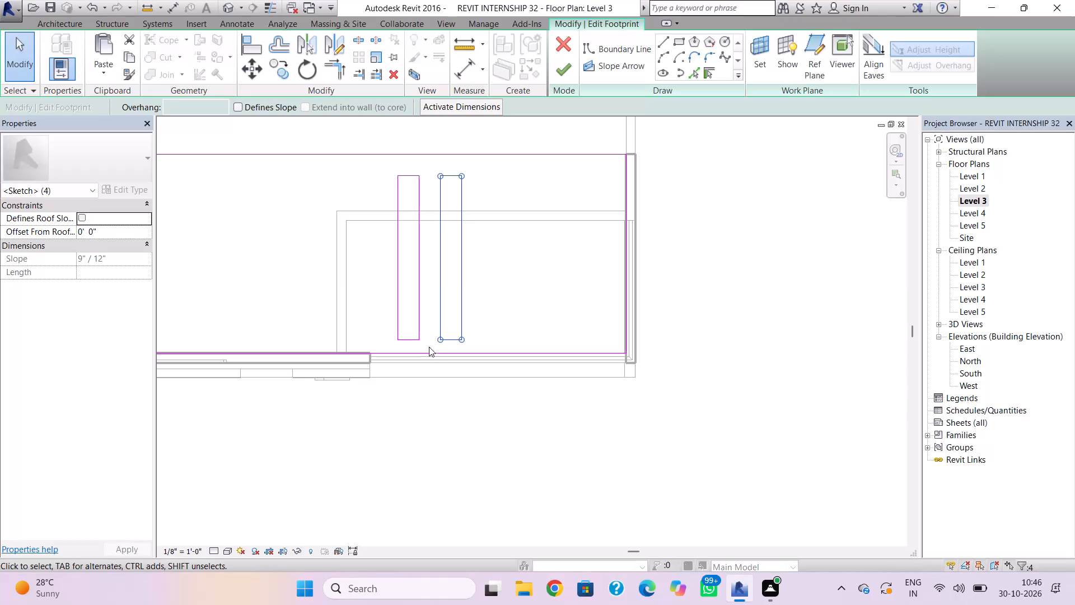
Move the selected second rectangle closer to the first, leaving only a narrow gap between them.
key(Left)
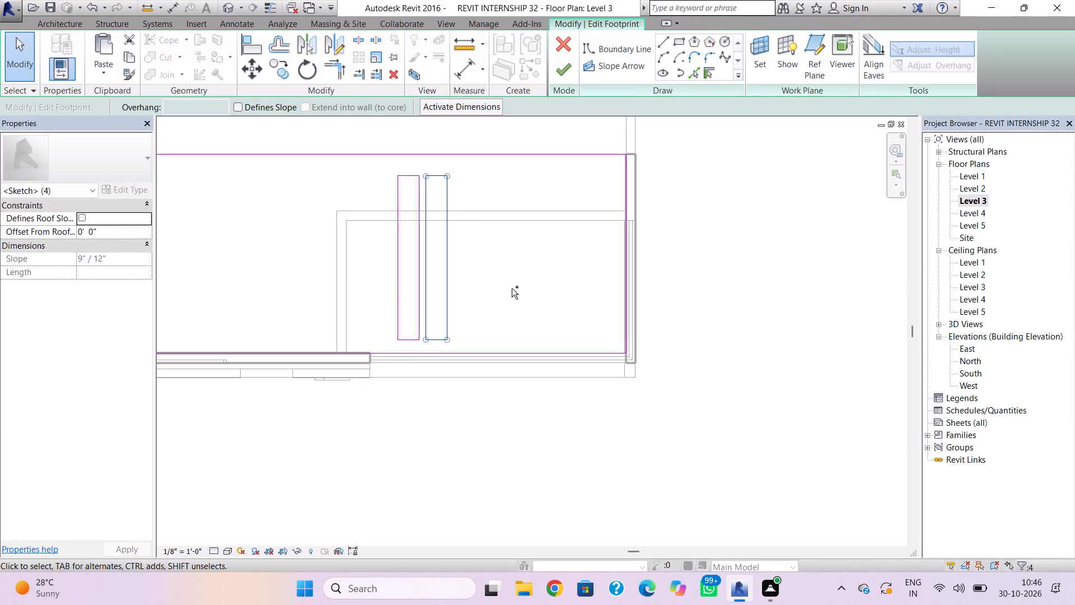
Paste a third narrow rectangle on the side-wall side of the second and shift it to leave the same narrow gap.
key(ctrl+v)
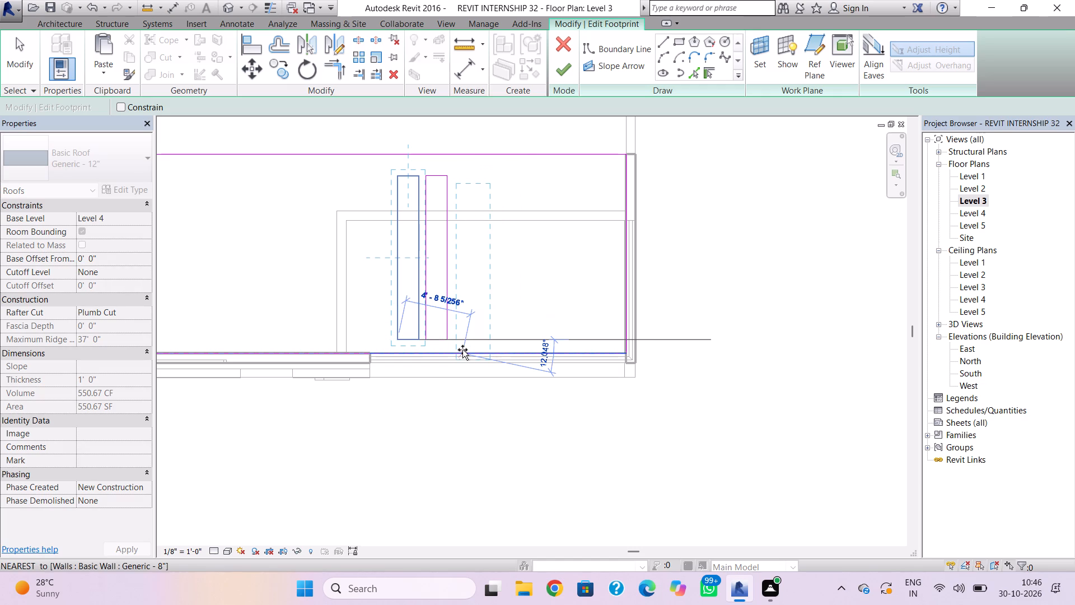
click(465, 343)
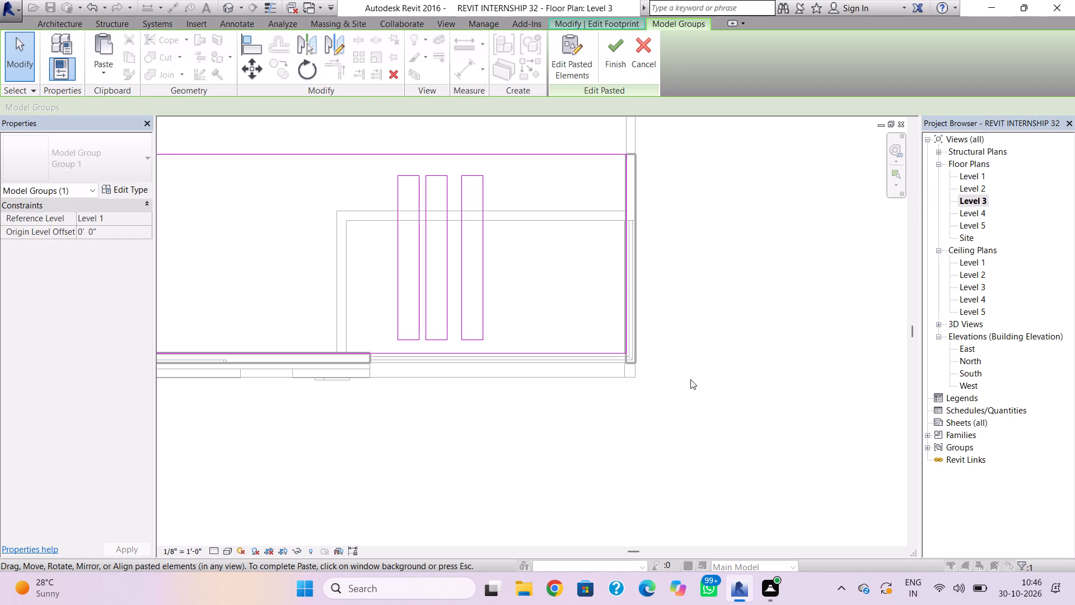
key(Escape)
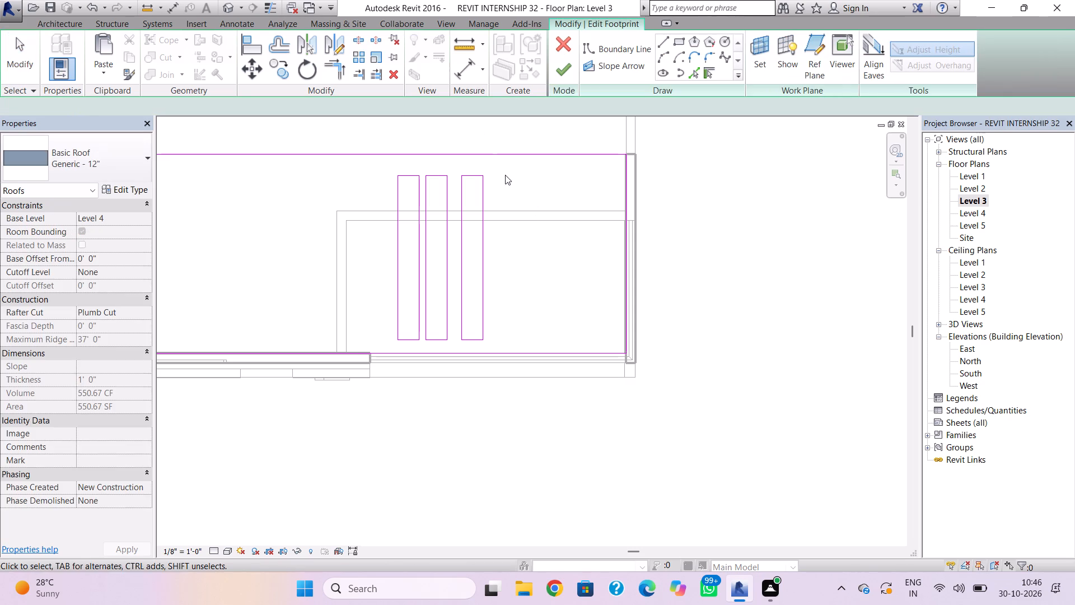
drag(502, 170, 455, 350)
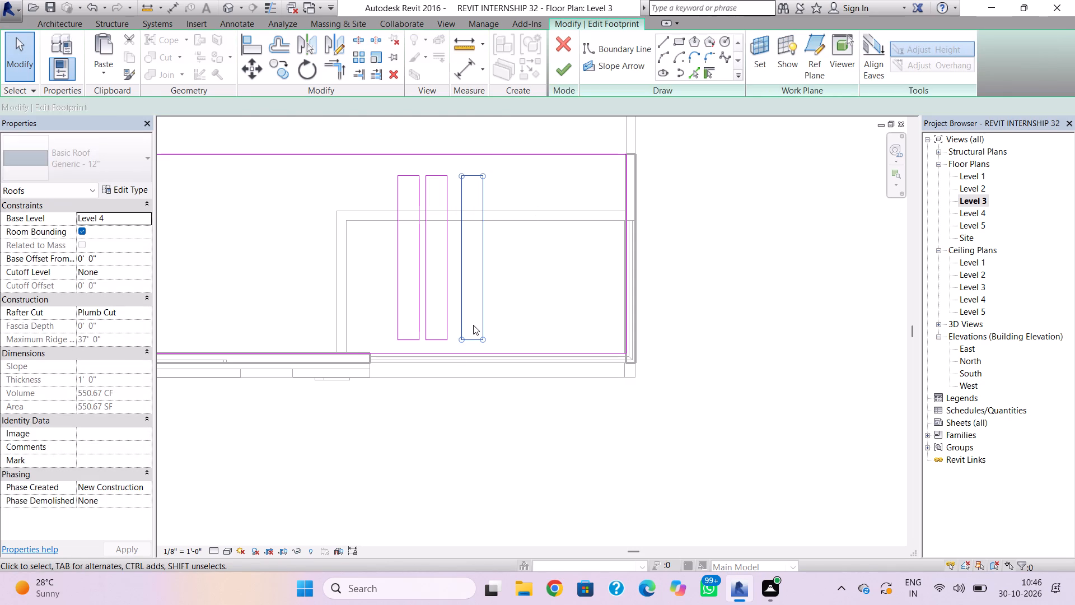
key(Left)
key(Left)
click(510, 304)
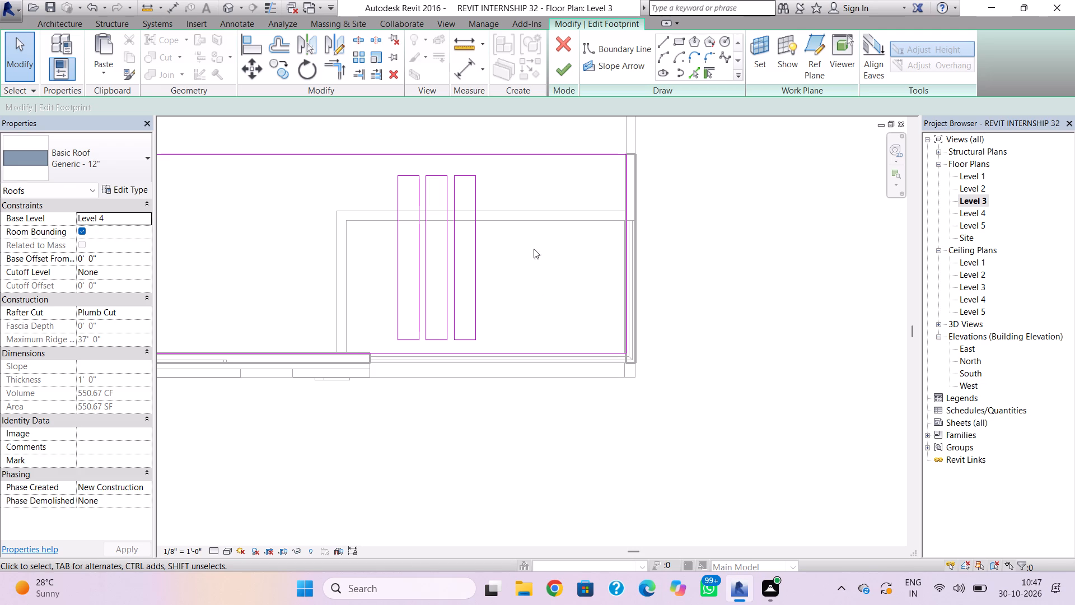
Sketch a fourth rectangular opening, about 1' 8" wide and 11' 6" long, beside the third and aligned with its ends.
click(676, 49)
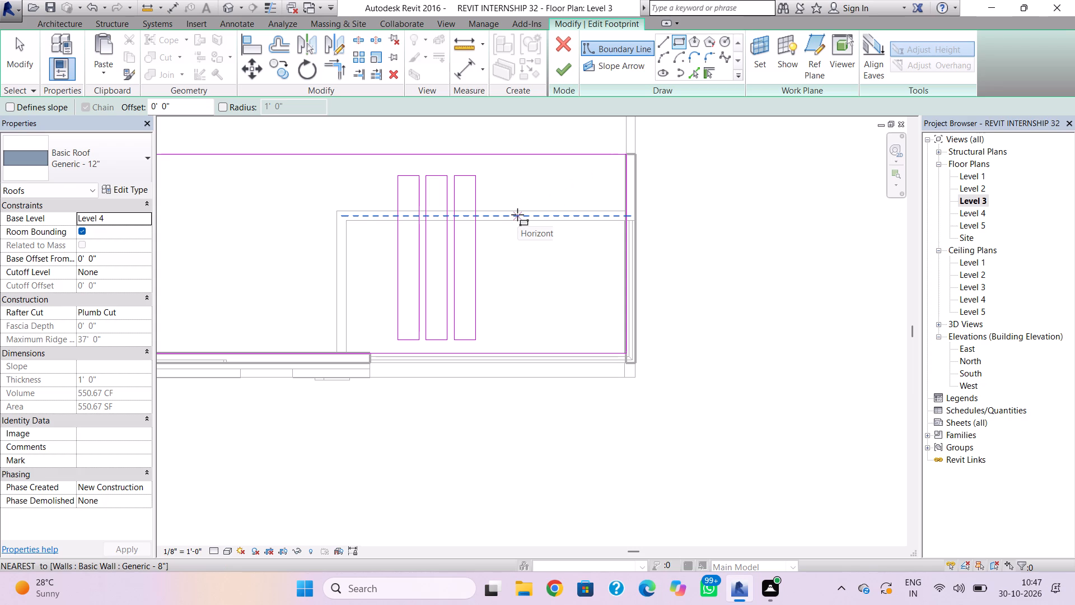
click(486, 177)
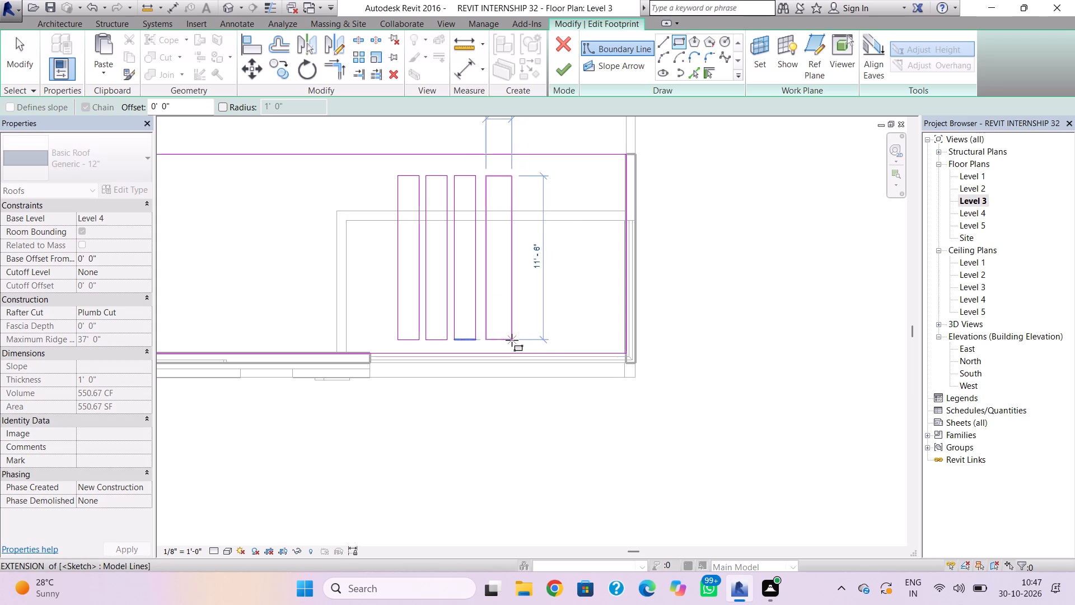
click(510, 340)
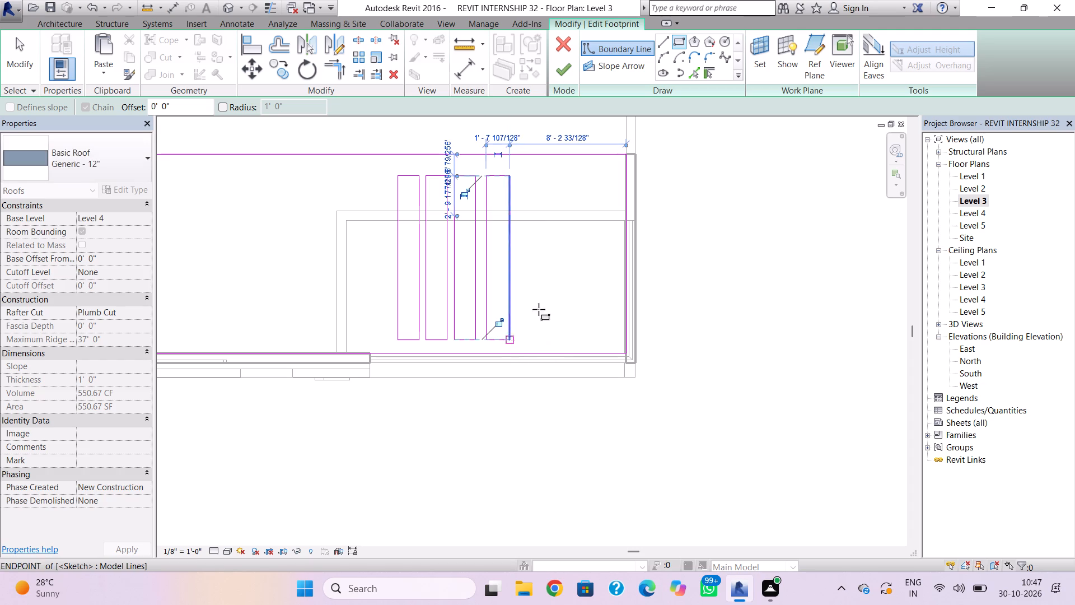
key(Escape)
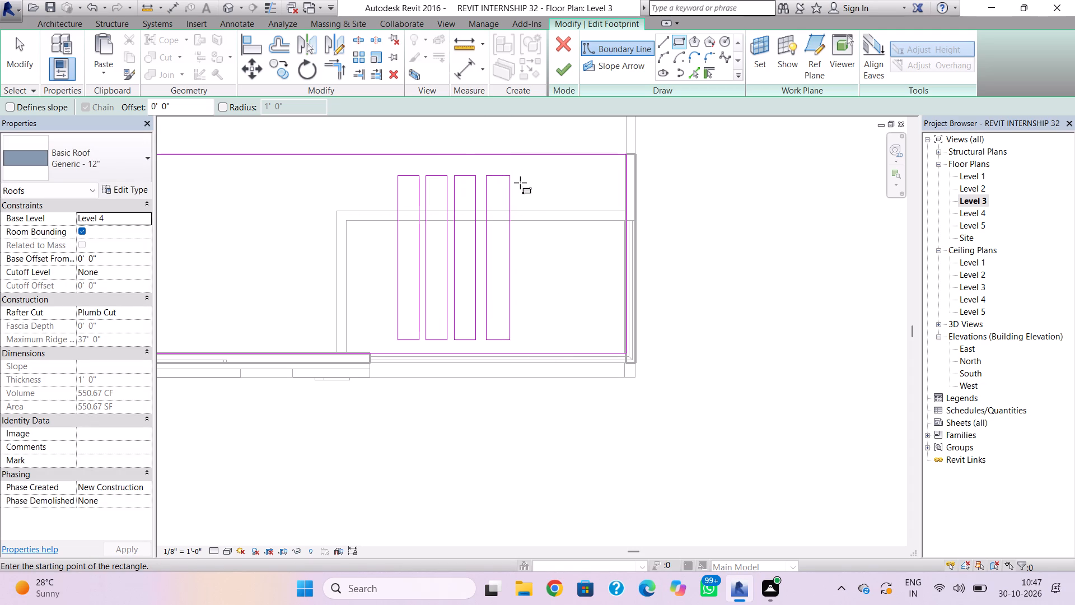
Sketch a fifth rectangular opening 11' 6" long beside the fourth, aligned with its ends and leaving a narrow gap.
click(517, 178)
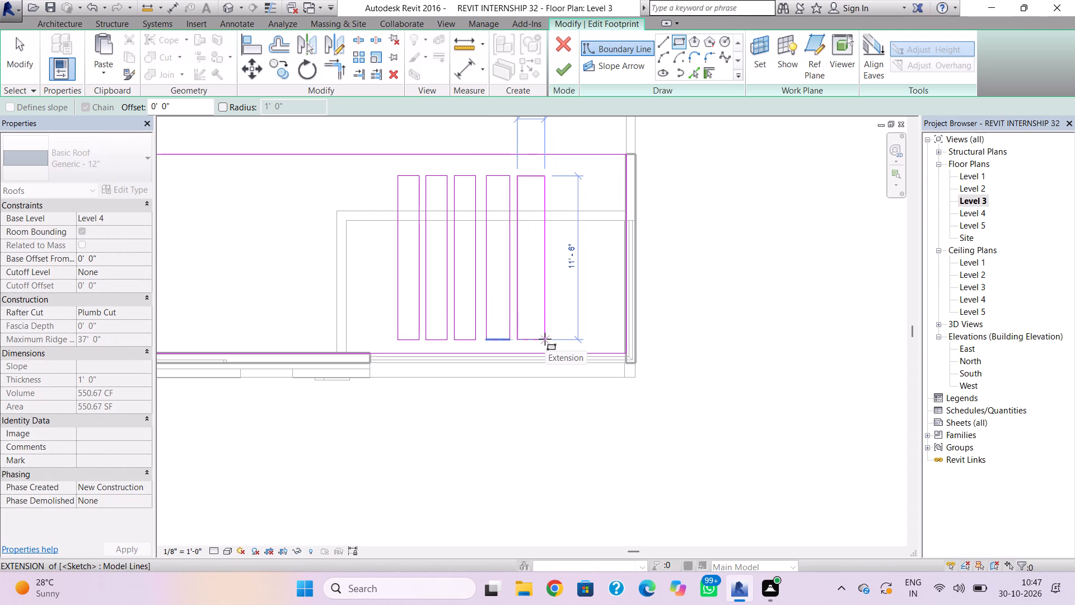
click(544, 339)
key(Escape)
key(Escape)
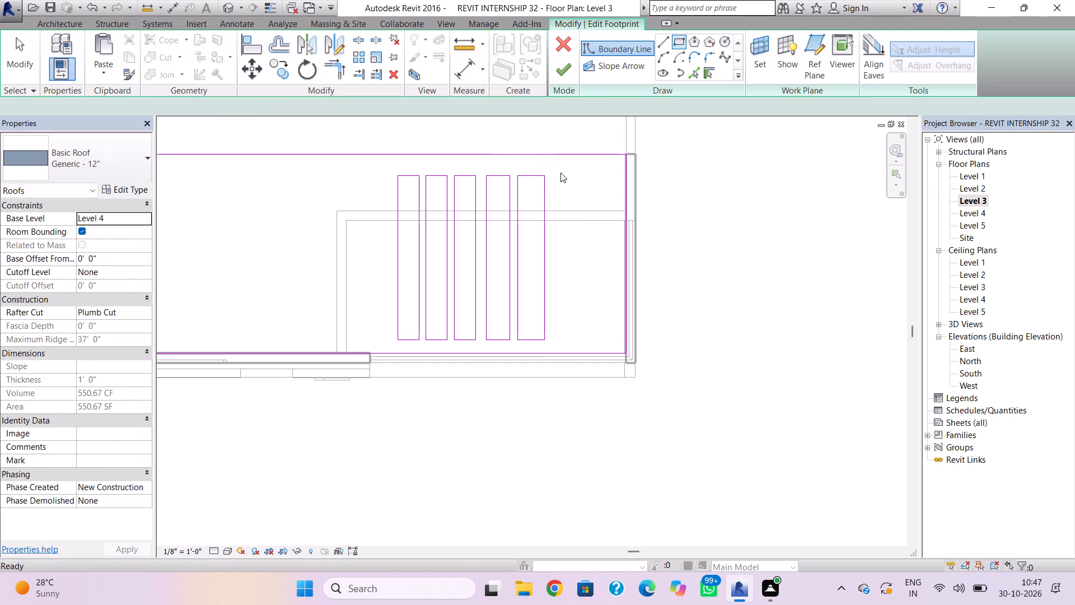
Shift the fifth rectangle slightly toward the side wall, then narrow it by moving its wall-facing long edge inward.
drag(560, 173, 513, 341)
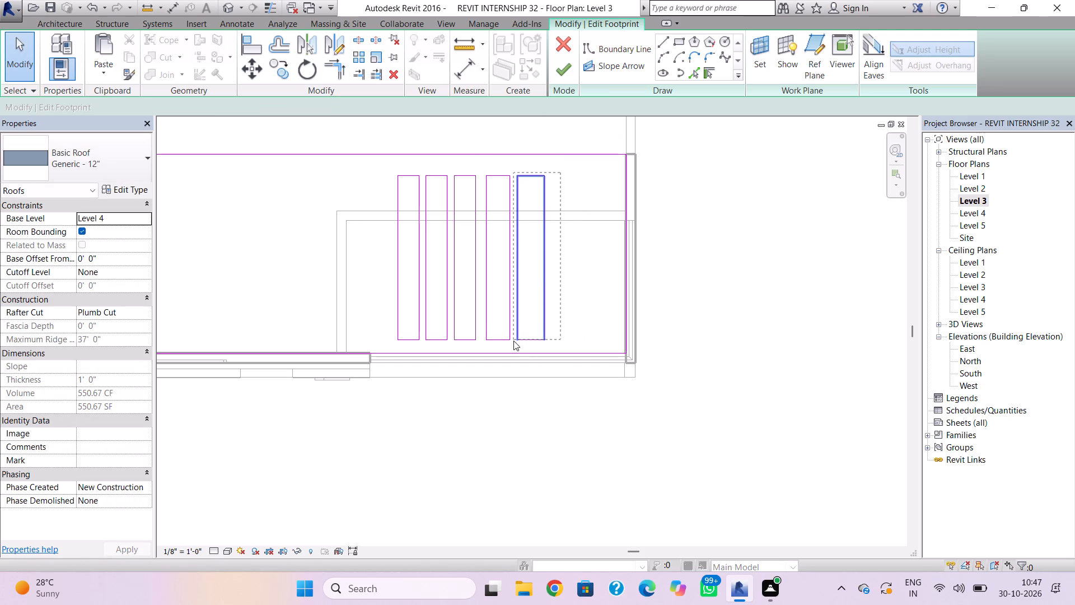
drag(513, 341, 513, 345)
key(Right)
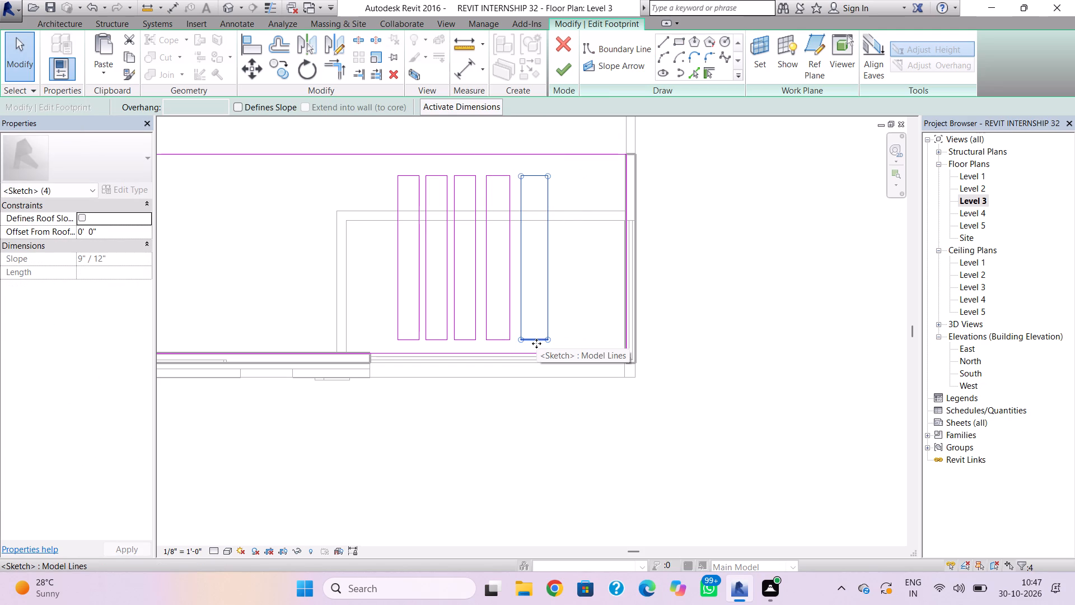
key(Escape)
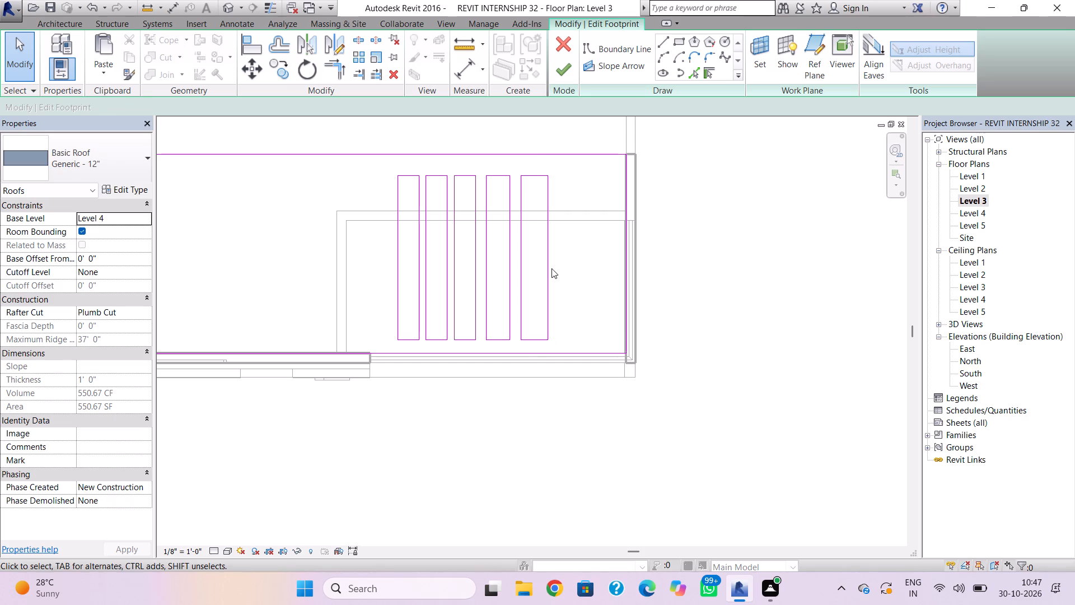
click(549, 272)
key(Left)
click(576, 264)
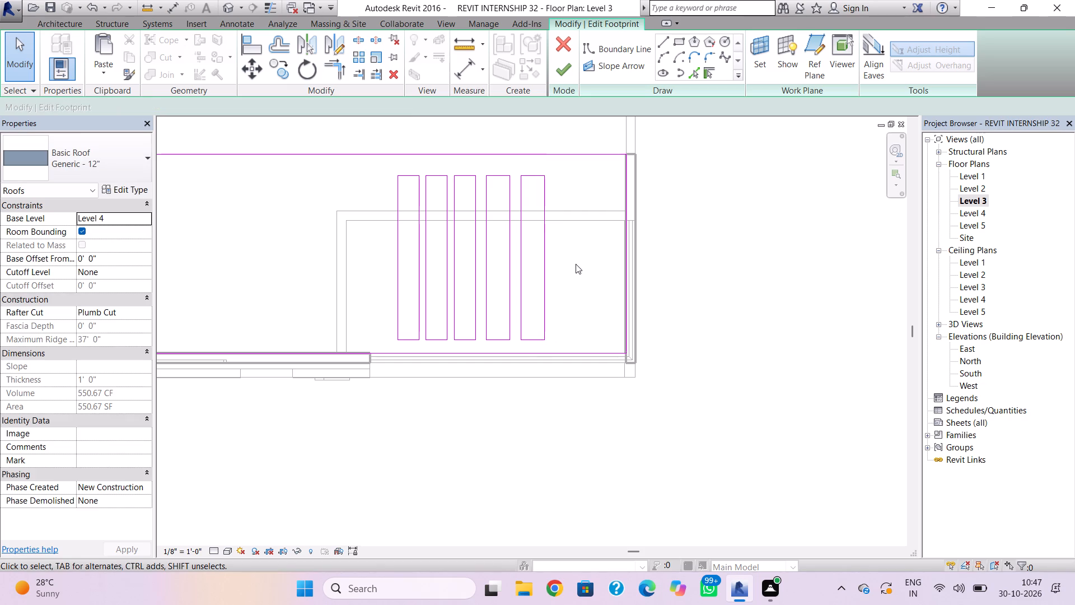
Sketch a sixth rectangular opening 11' 6" long between the fifth and the side wall, aligned with the row's ends.
click(684, 43)
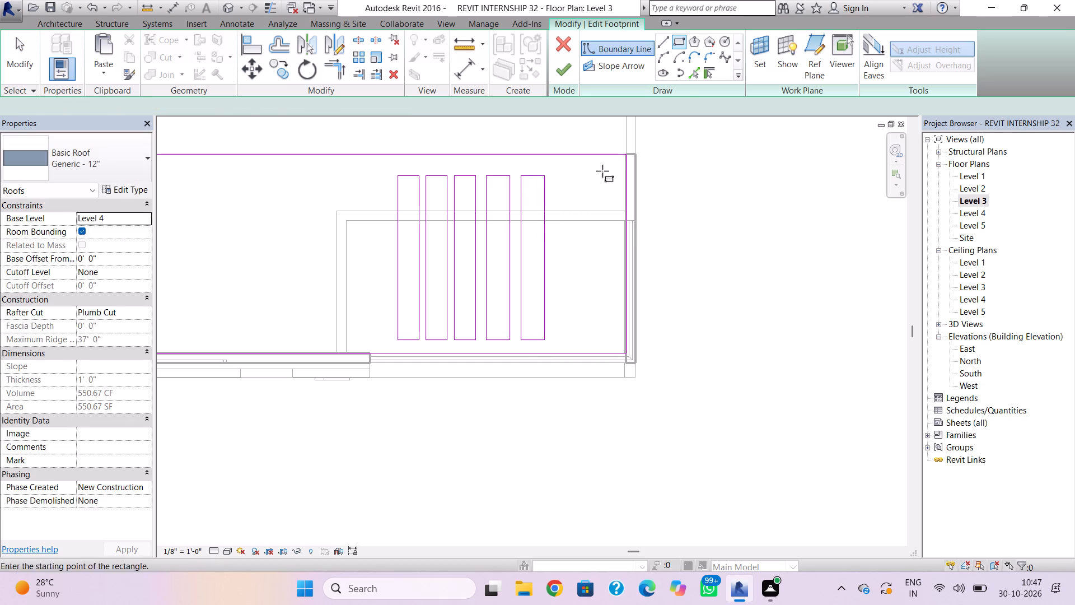
click(552, 176)
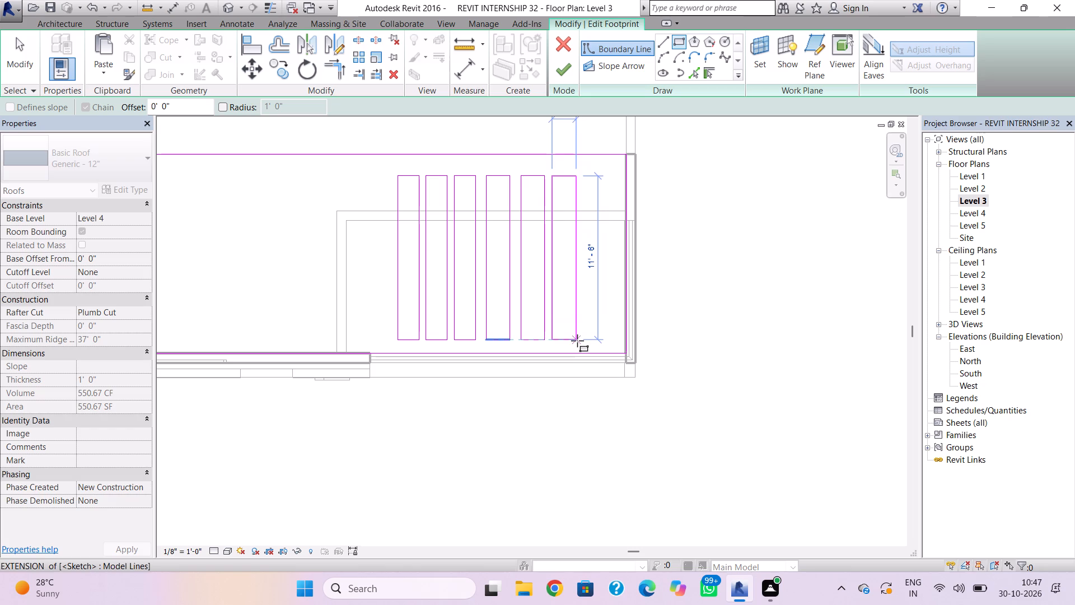
click(577, 341)
key(Escape)
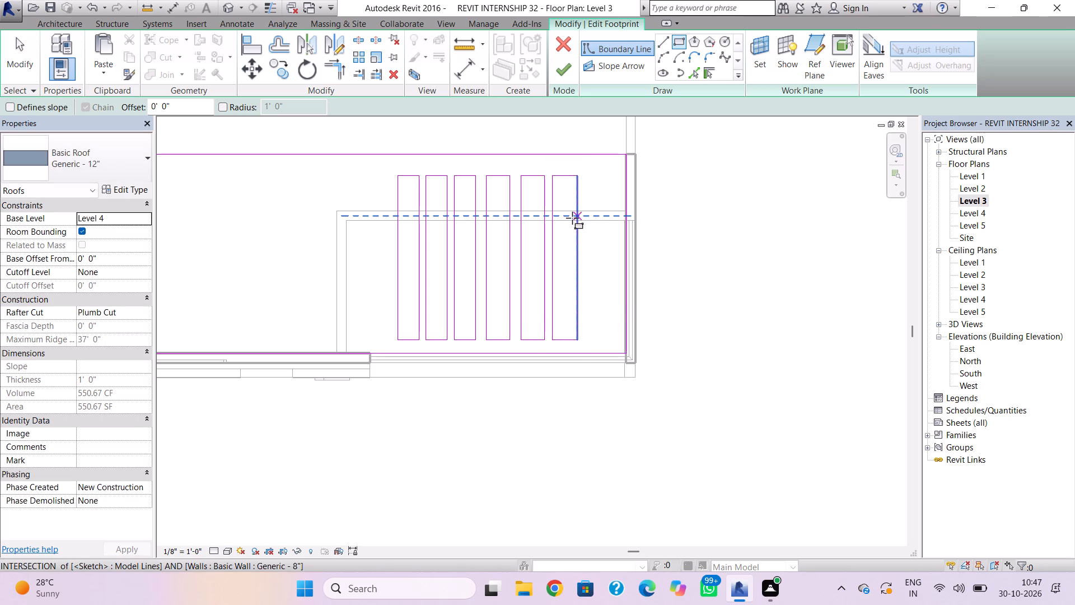
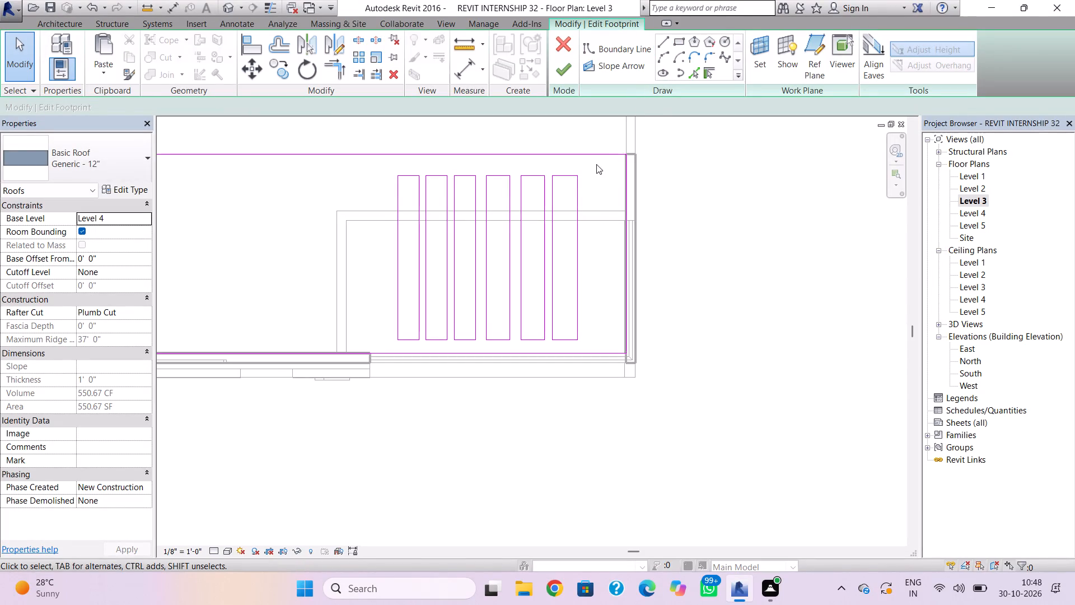
Sketch a seventh rectangular opening 11' 6" long between the sixth and the side wall, aligned with the row's ends.
click(678, 44)
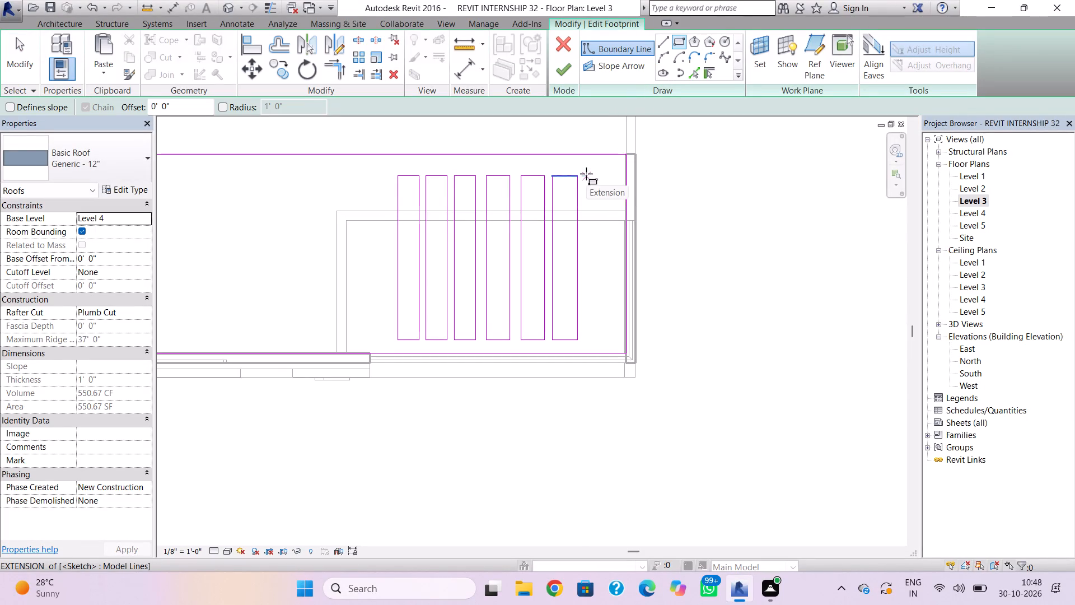
click(585, 175)
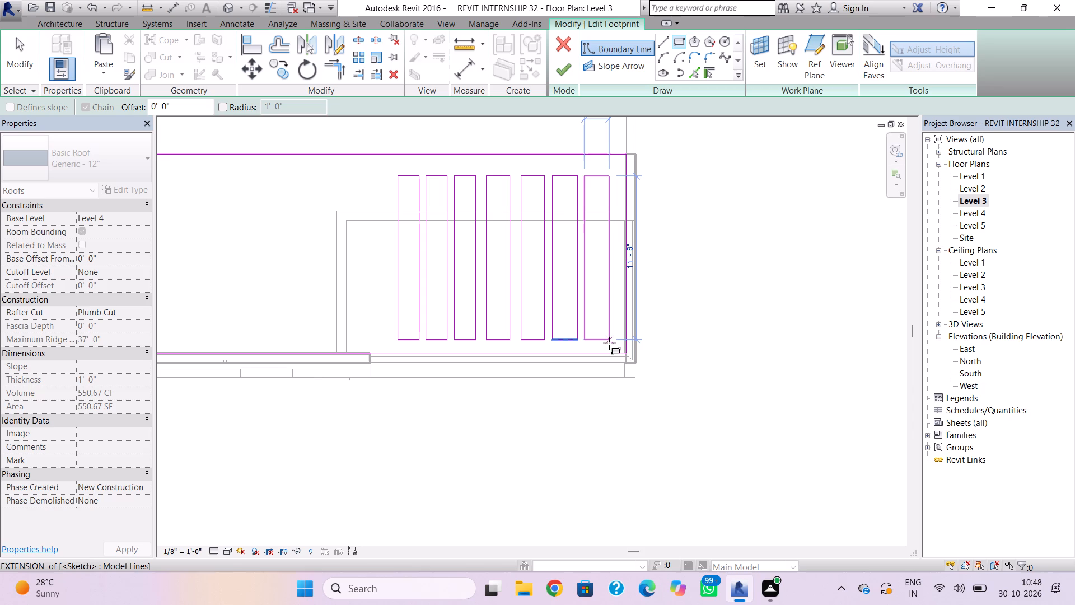
click(609, 346)
key(Escape)
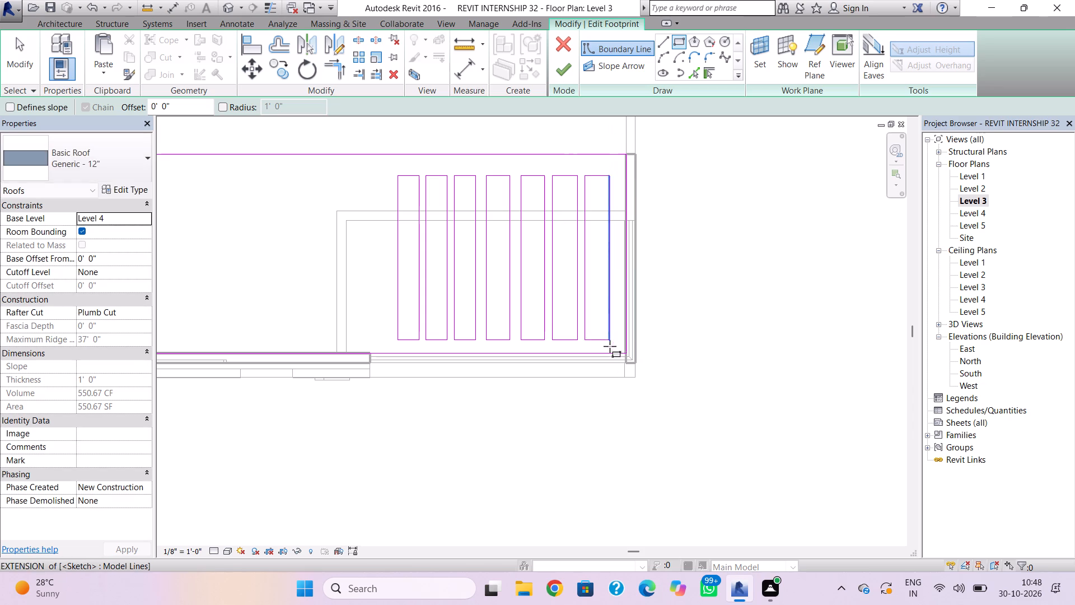
Finish the roof footprint edit and inspect the slotted openings in the 3D view from above and below.
click(564, 72)
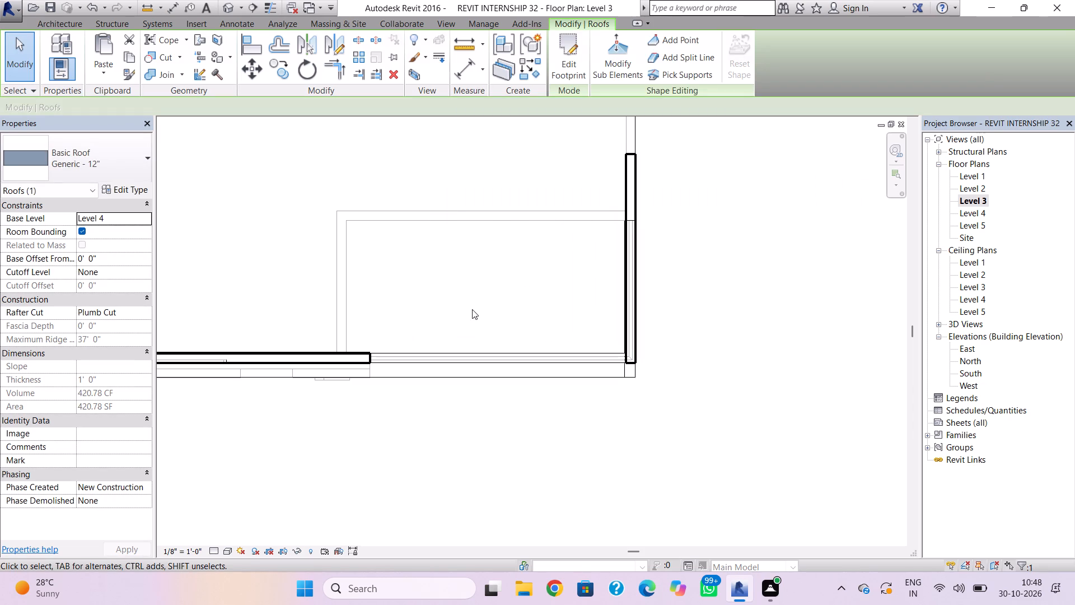
click(236, 9)
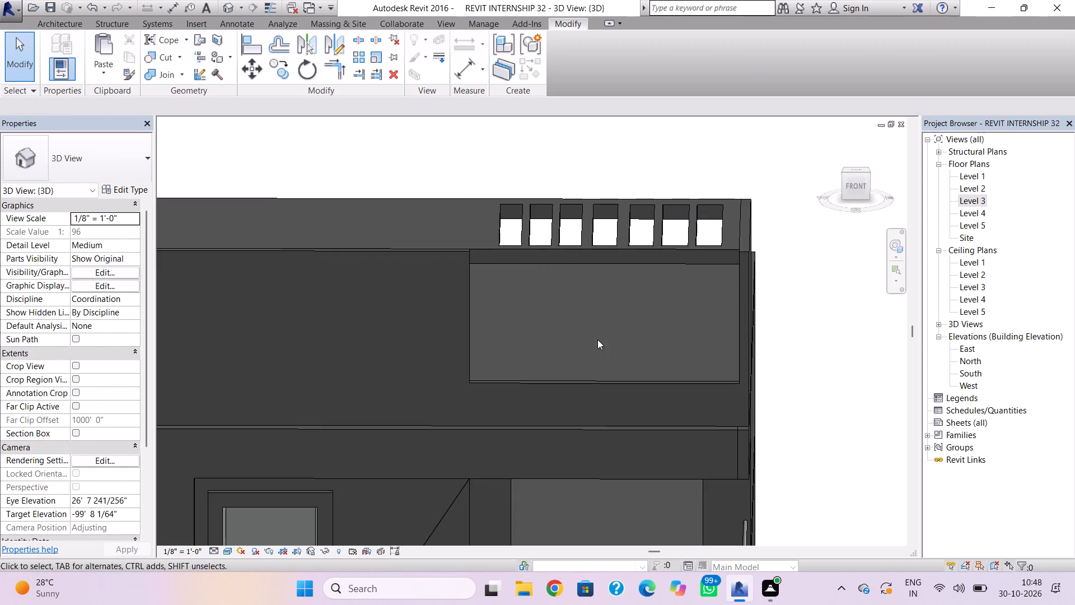
key(Escape)
shift+right_drag(662, 355, 698, 315)
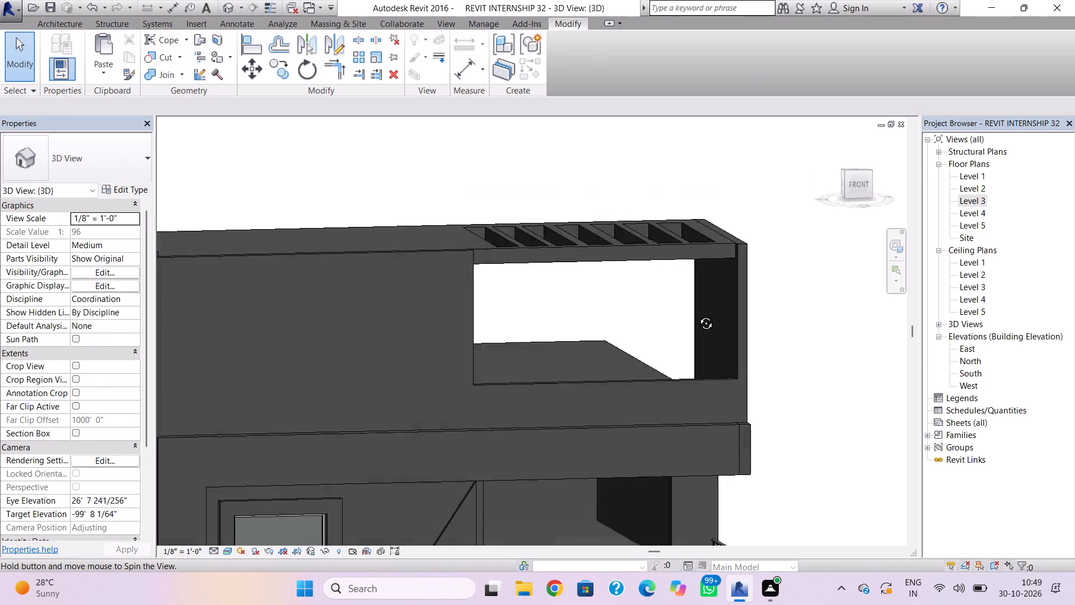
shift+right_drag(698, 315, 721, 238)
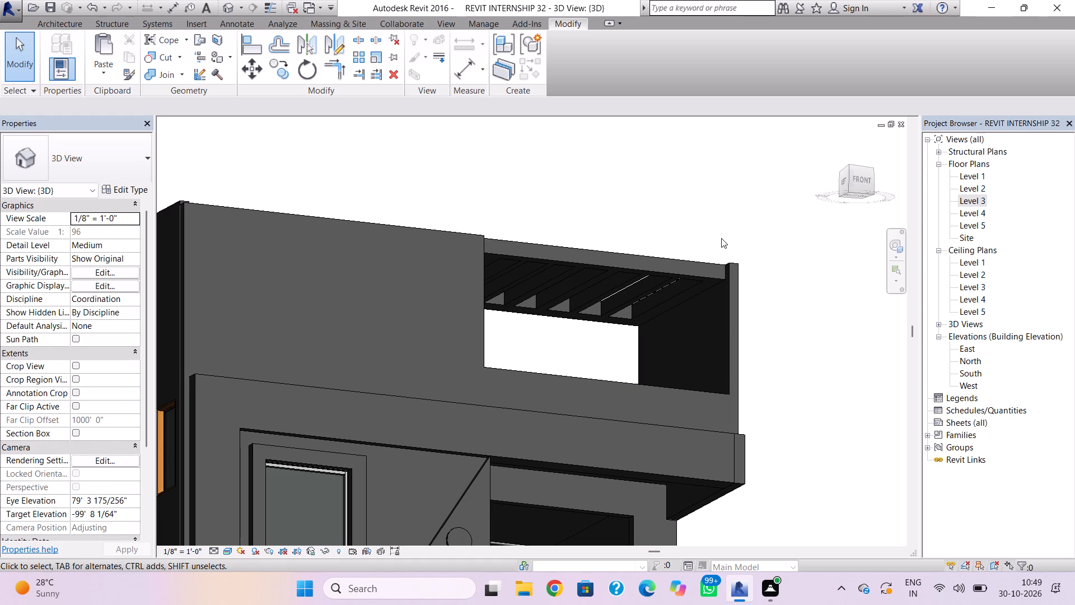
shift+right_drag(776, 251, 759, 268)
shift+right_drag(759, 268, 719, 305)
scroll(728, 325, down, 1)
middle_drag(728, 325, 817, 291)
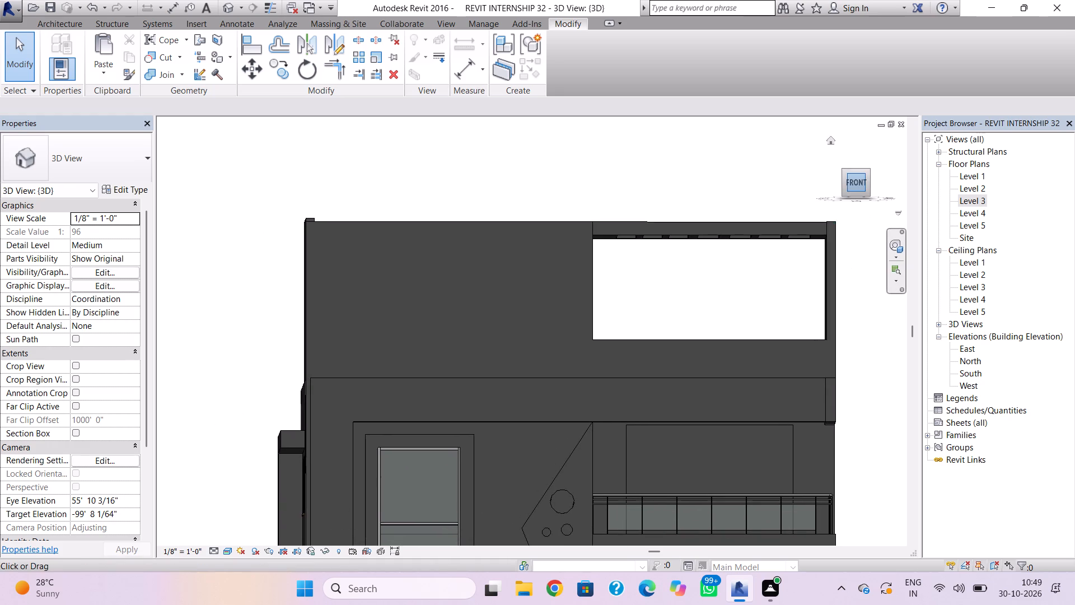
From the front view, lower the top of the protruding Level 3 side wall flush with the front wall's top edge.
click(852, 184)
scroll(471, 295, up, 3)
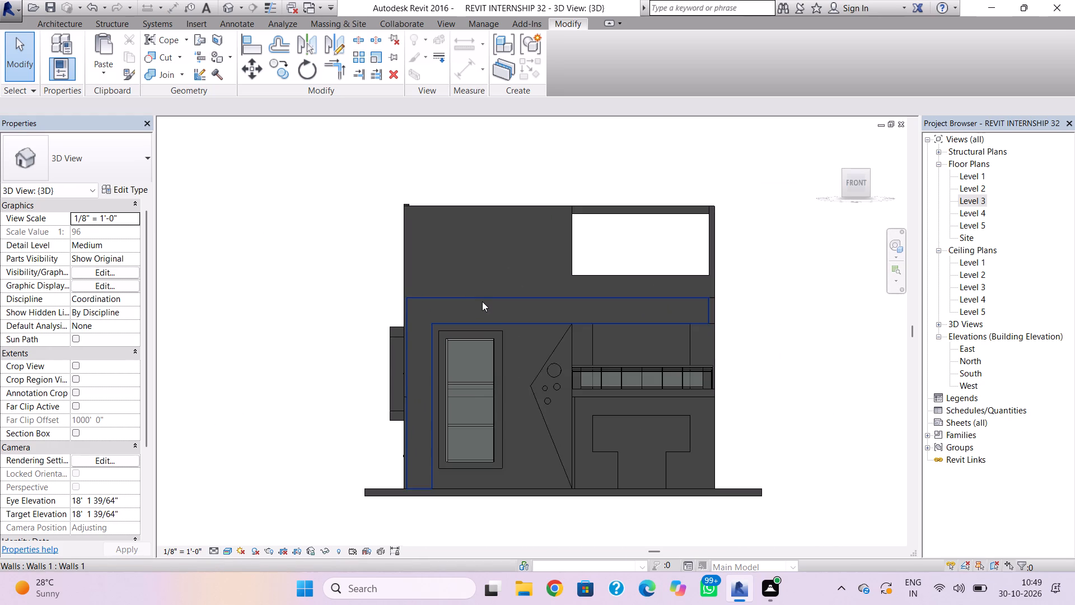
scroll(482, 301, up, 1)
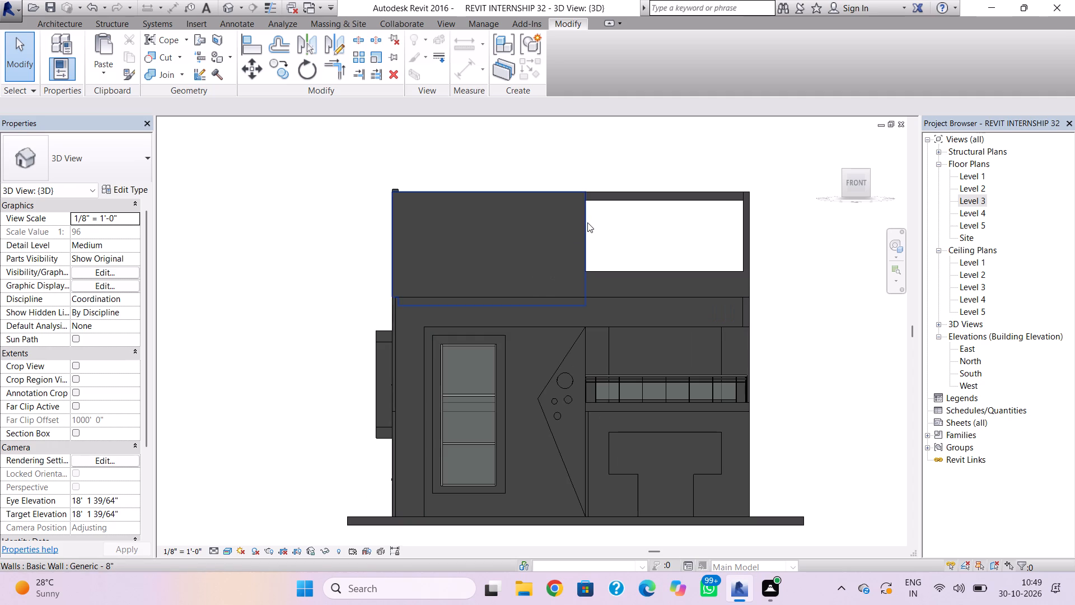
scroll(405, 196, up, 4)
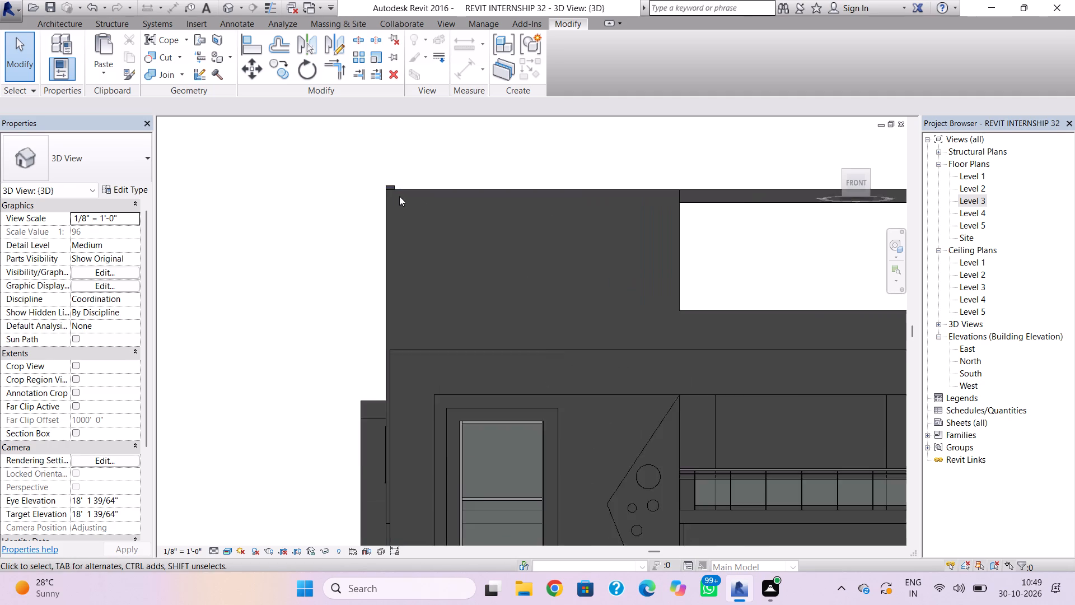
scroll(399, 196, up, 2)
click(390, 178)
scroll(394, 189, up, 4)
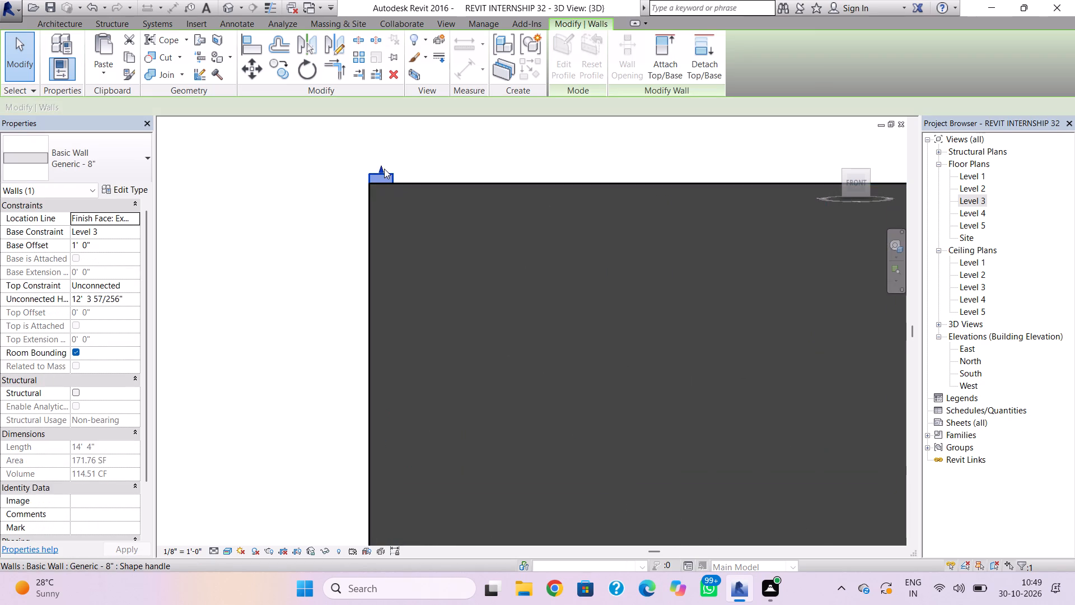
drag(381, 167, 382, 179)
click(438, 146)
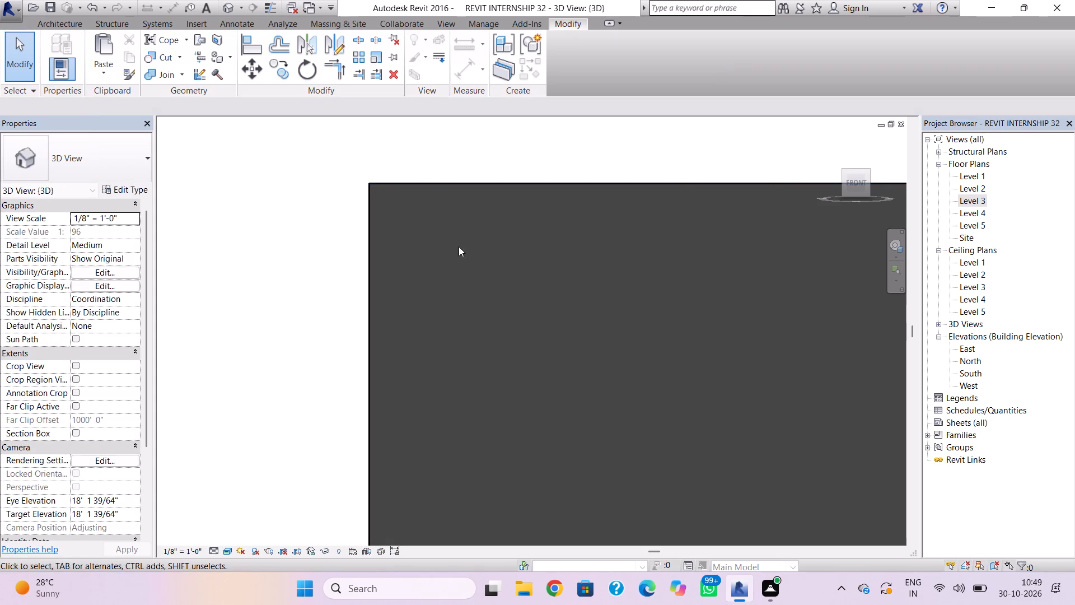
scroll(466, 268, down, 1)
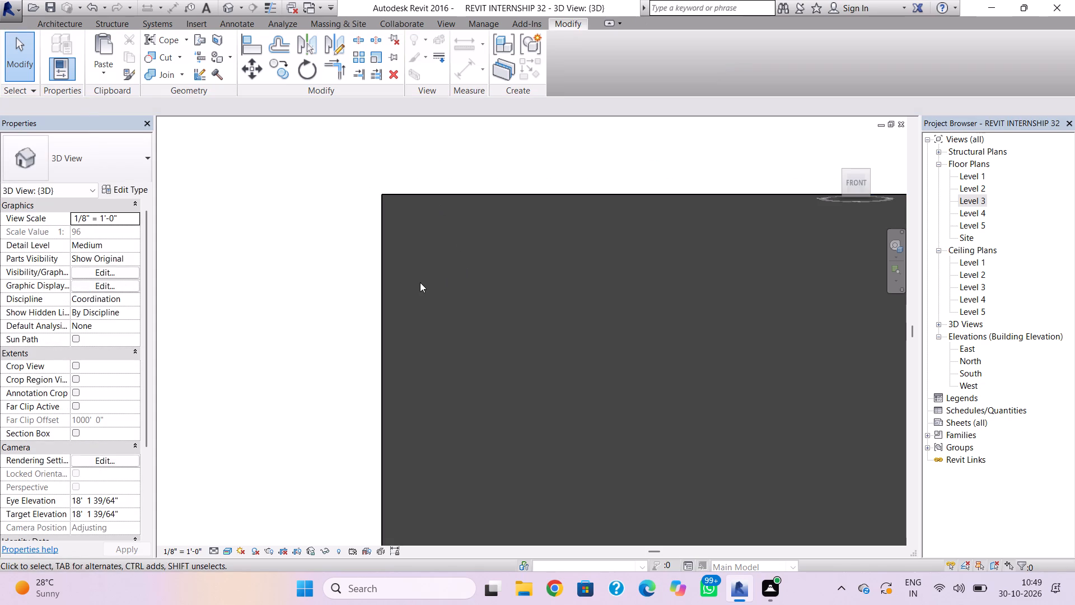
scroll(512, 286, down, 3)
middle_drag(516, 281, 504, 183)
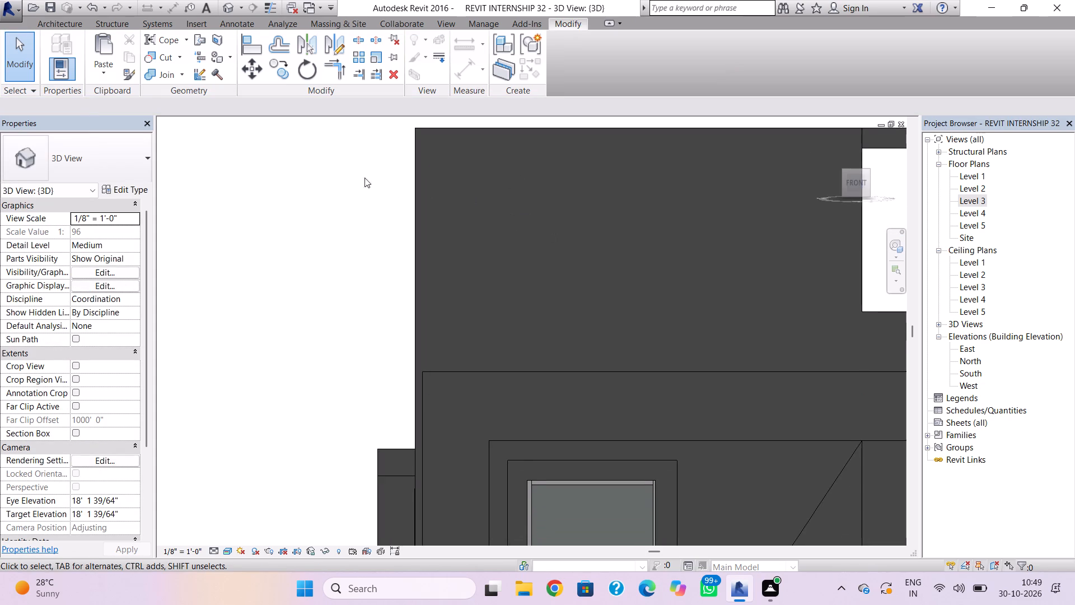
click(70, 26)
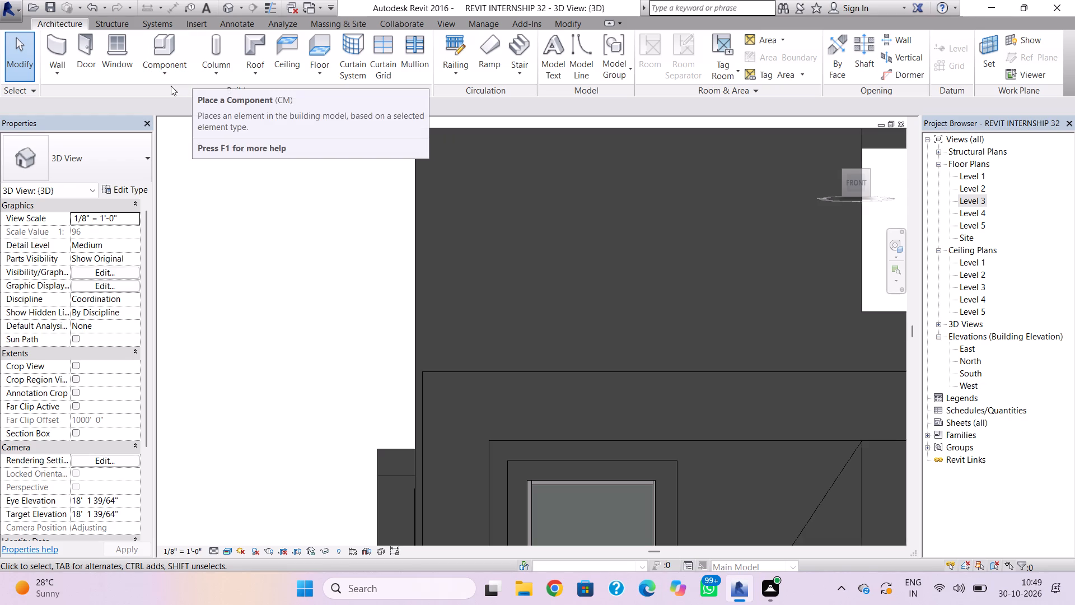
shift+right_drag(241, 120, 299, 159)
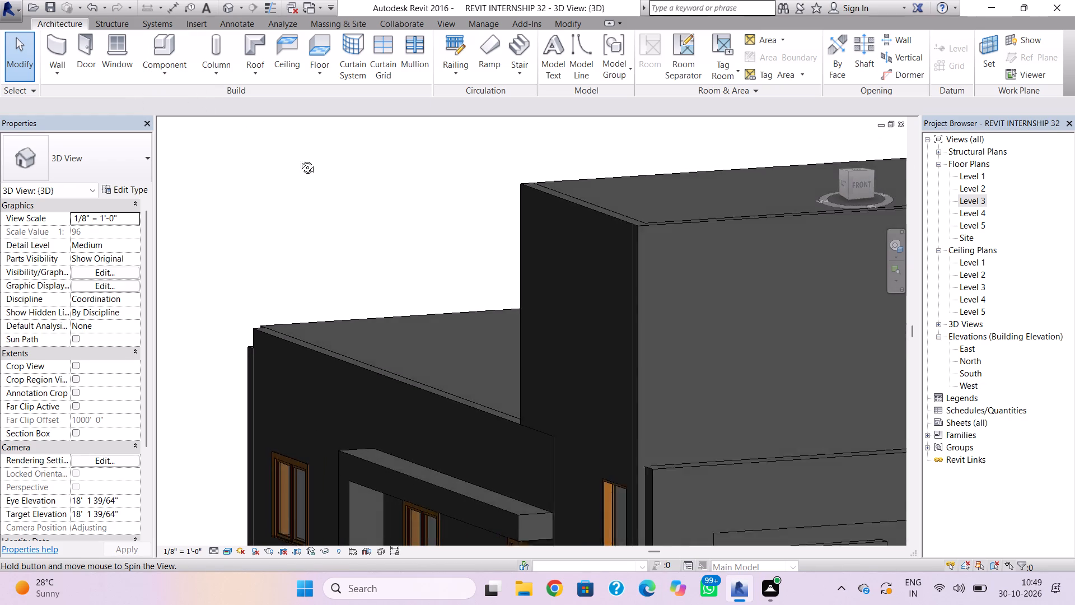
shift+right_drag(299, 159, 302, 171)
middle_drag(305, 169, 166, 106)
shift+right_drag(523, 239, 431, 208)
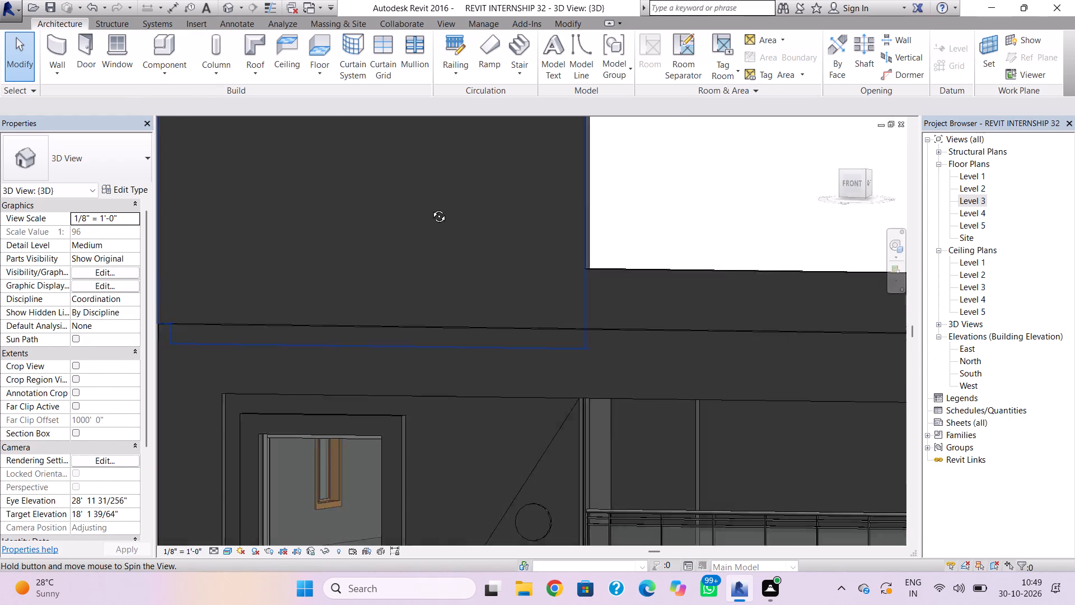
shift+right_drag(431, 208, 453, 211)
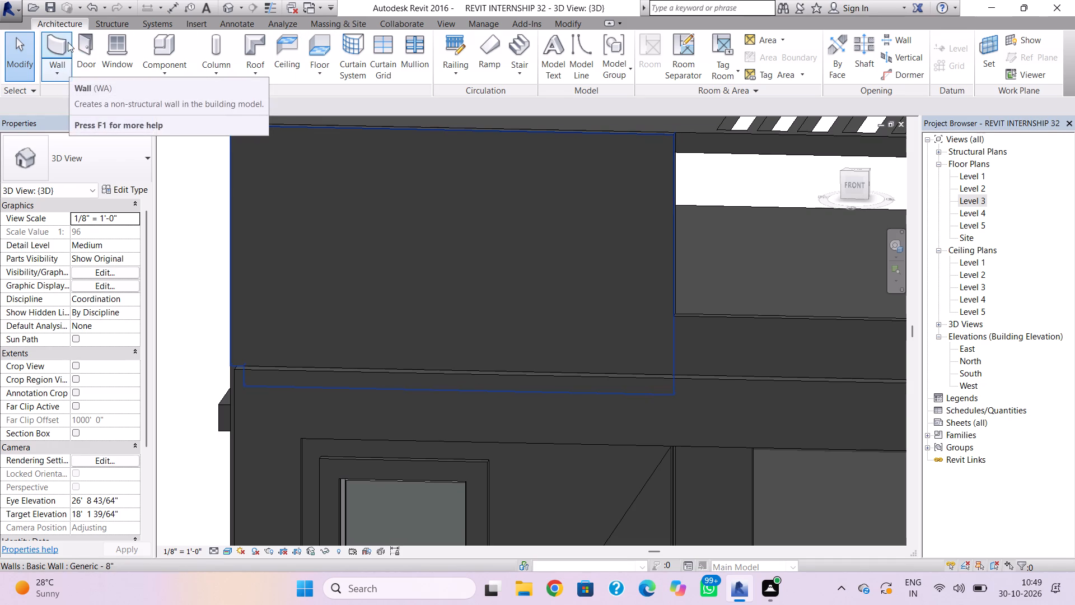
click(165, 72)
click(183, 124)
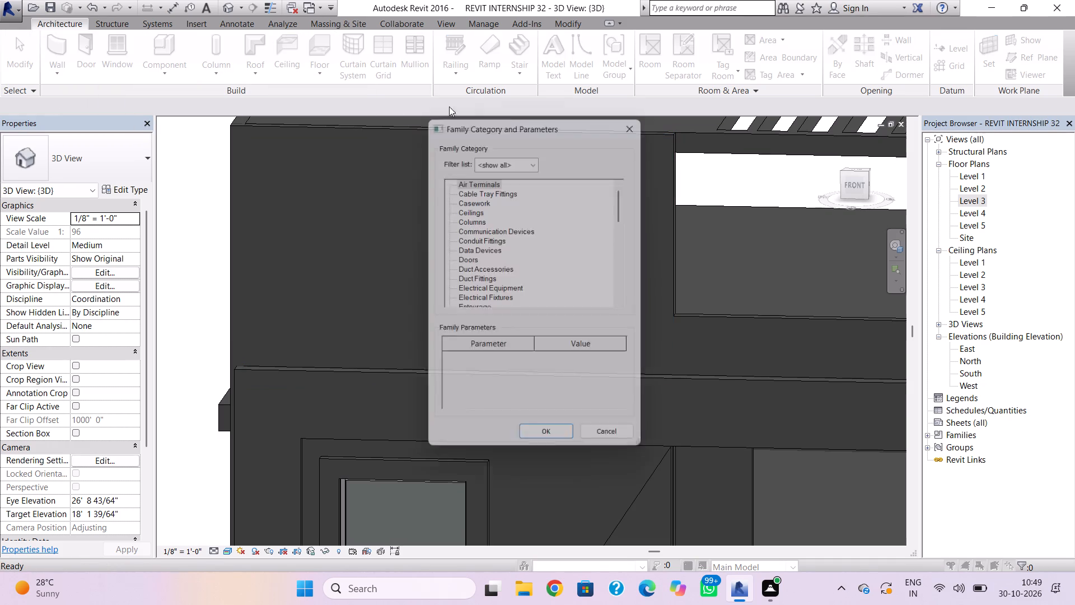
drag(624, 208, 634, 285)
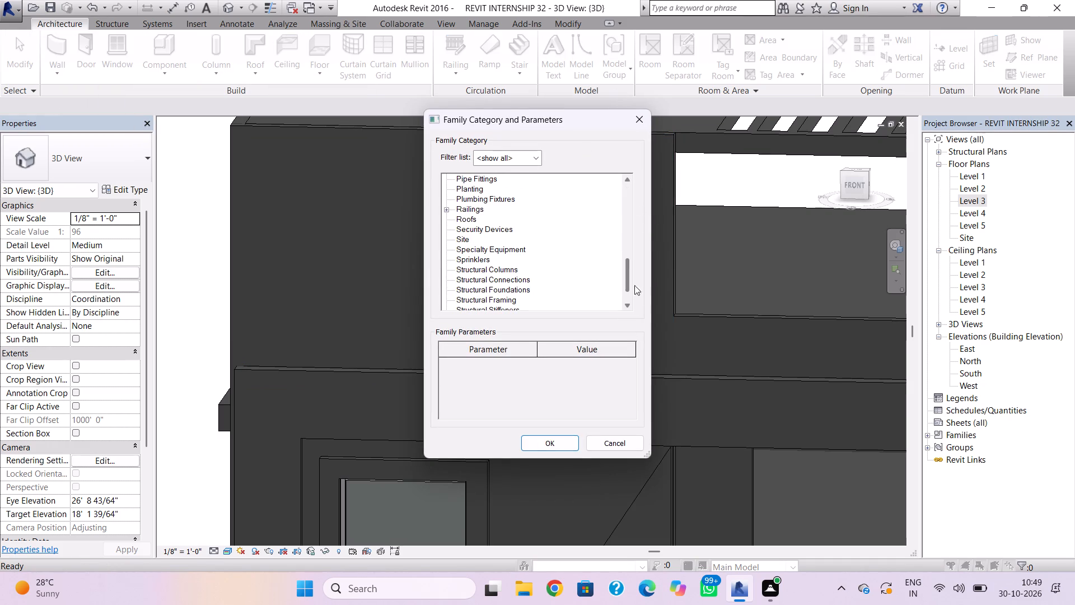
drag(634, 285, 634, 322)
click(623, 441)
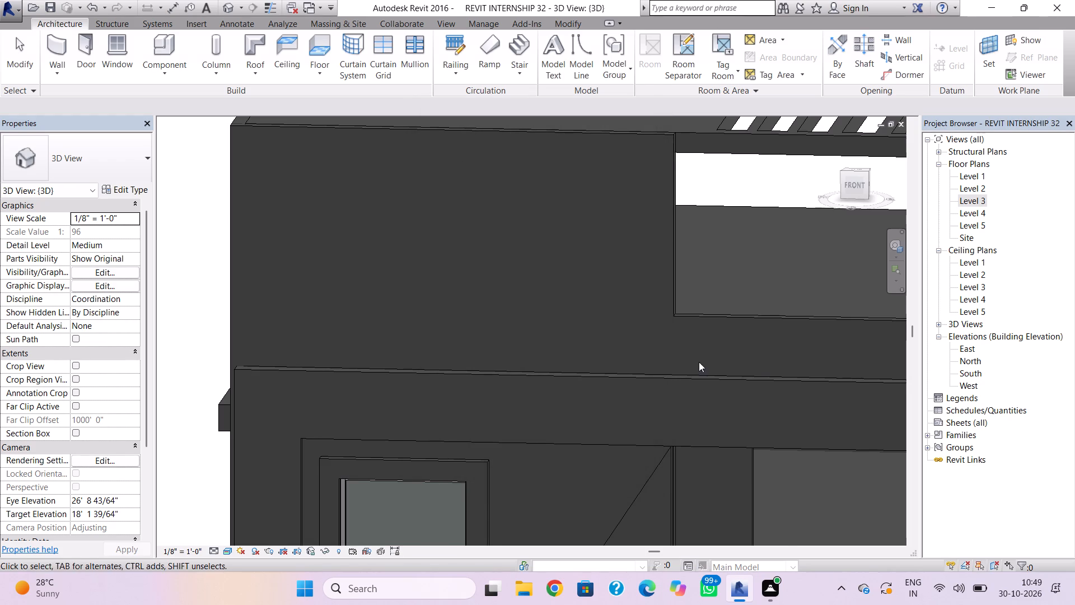
Create a new in-place model in the Walls category, keeping the suggested name.
scroll(676, 326, down, 2)
click(162, 68)
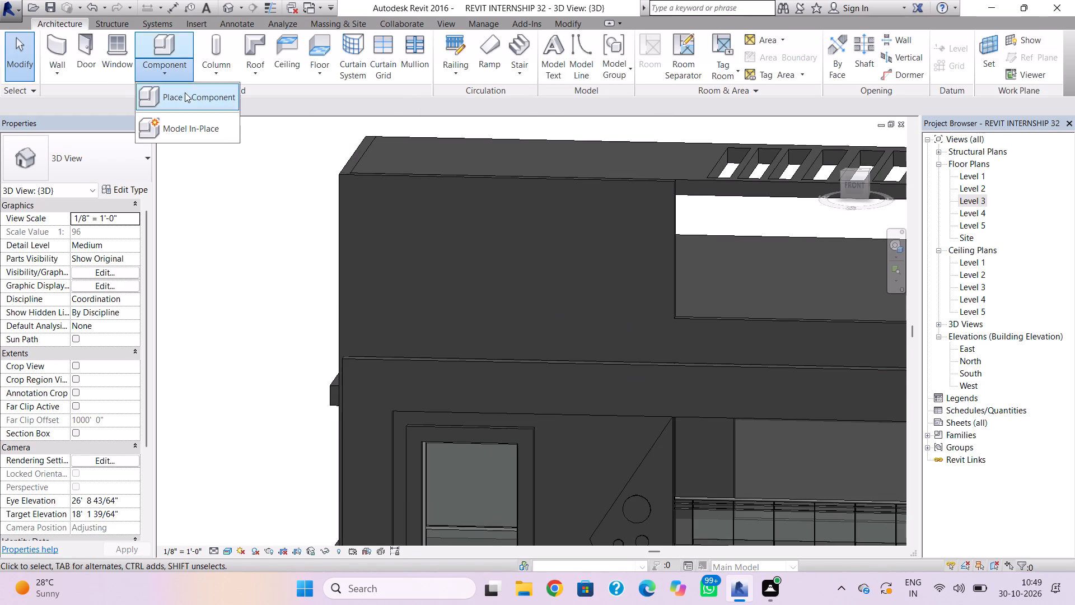
click(223, 138)
scroll(532, 229, down, 7)
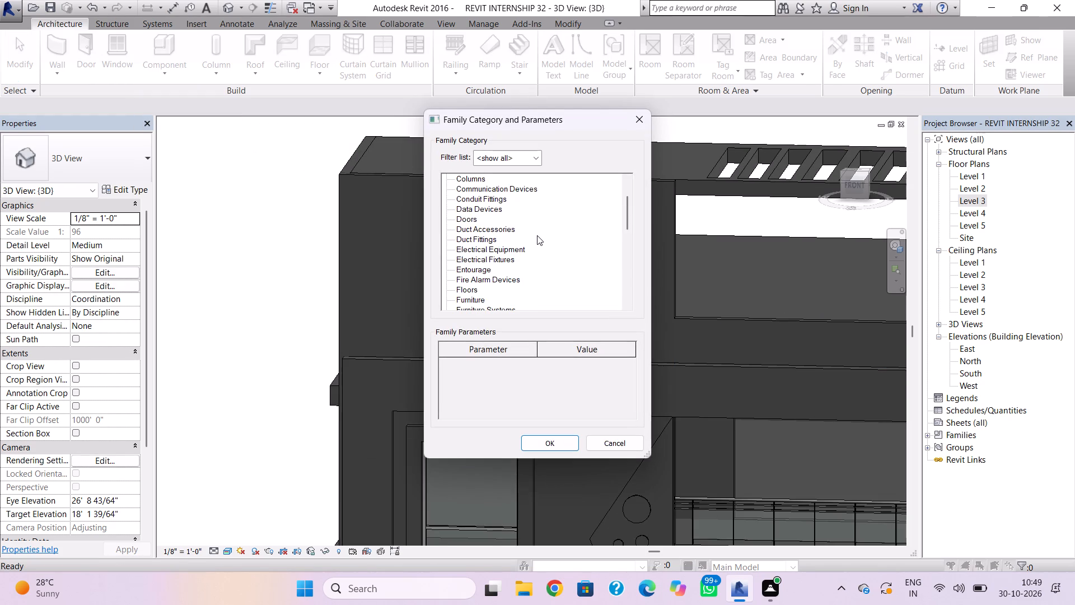
scroll(537, 235, down, 20)
scroll(537, 235, down, 12)
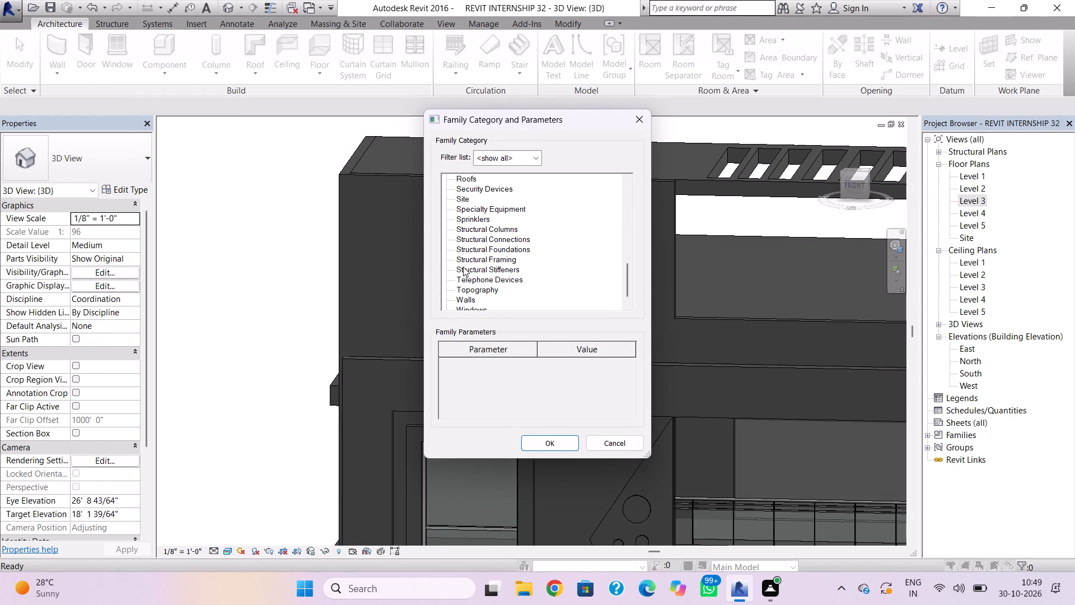
click(462, 287)
click(561, 436)
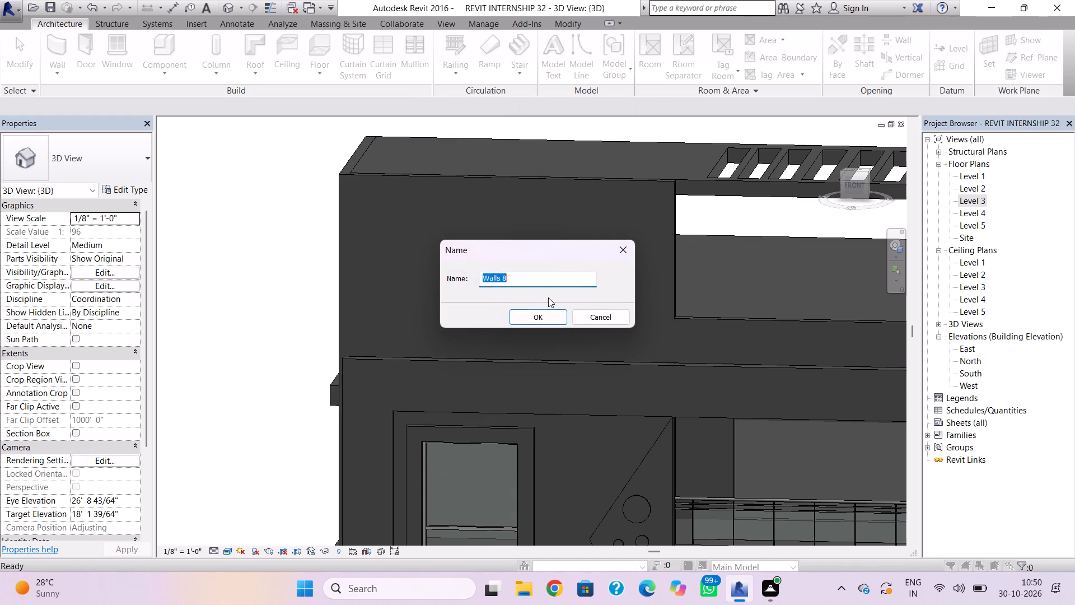
click(535, 317)
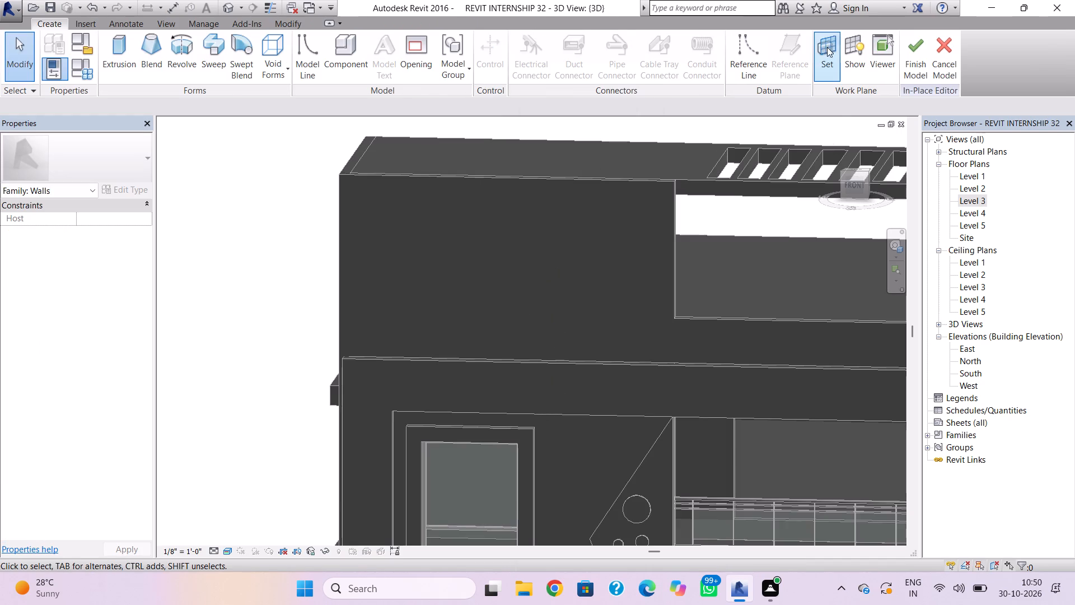
Set the work plane by picking the front face of the solid Level 3 wall beside the large opening.
click(827, 47)
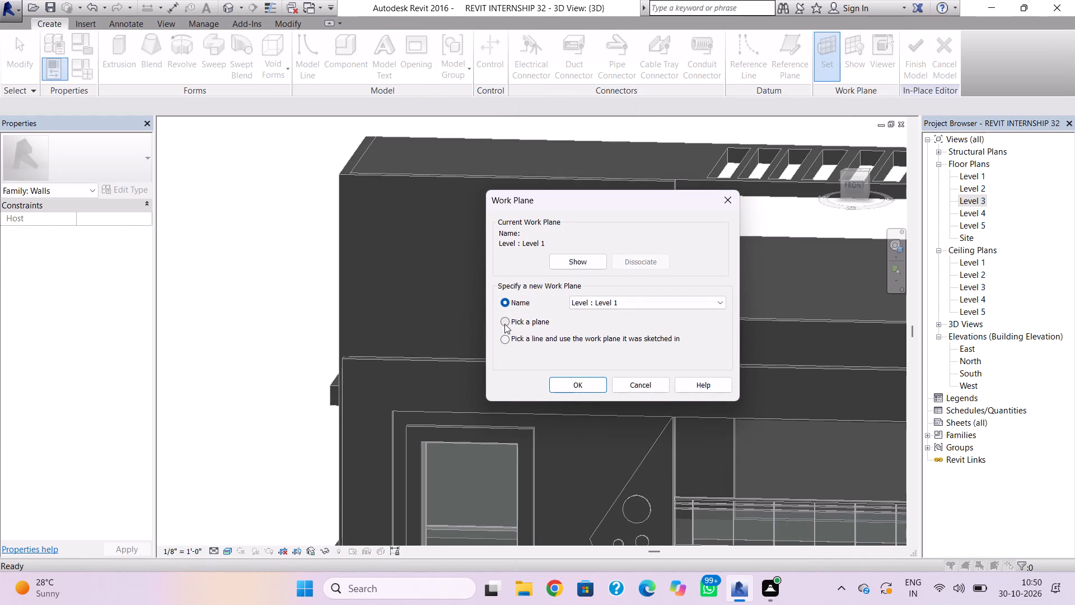
click(504, 324)
click(568, 388)
shift+right_drag(474, 318, 510, 341)
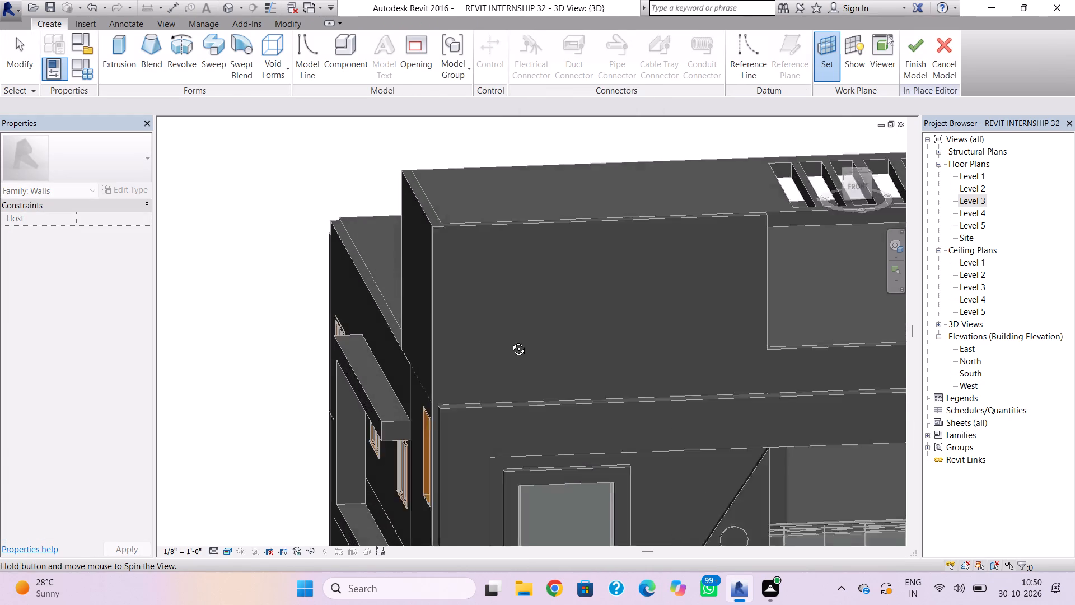
shift+right_drag(510, 341, 517, 360)
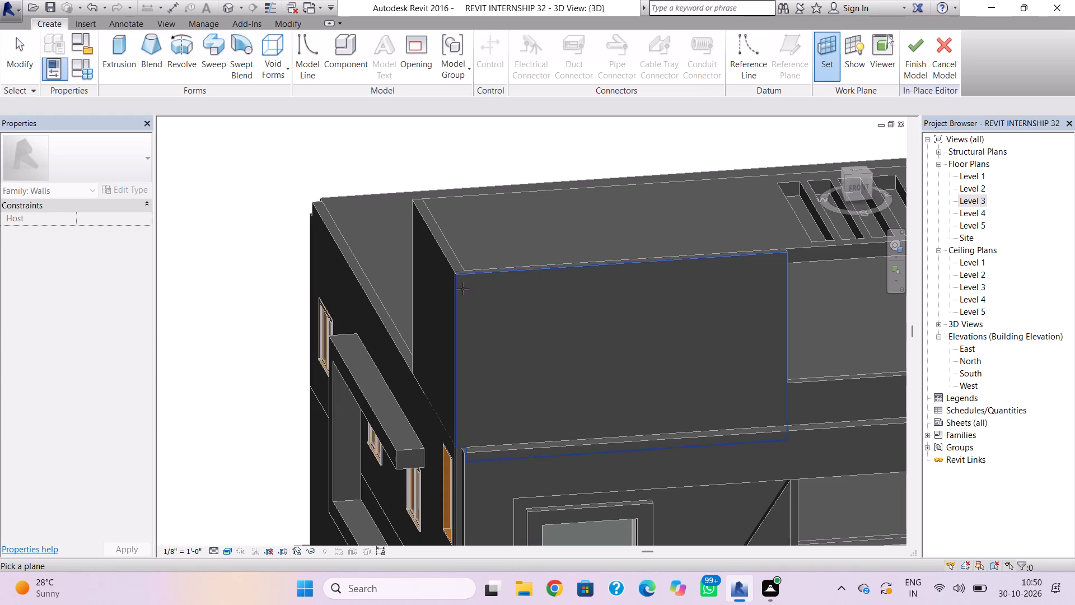
click(462, 288)
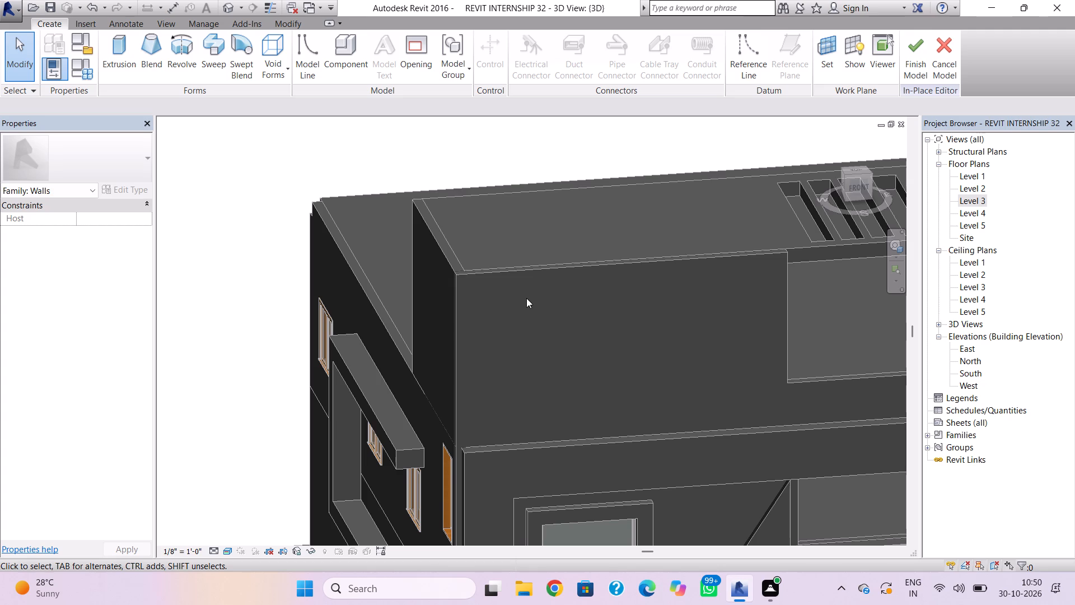
Start an extrusion and sketch a narrow vertical rectangle 6" wide on the solid wall, rising from the ledge line above the framed window.
shift+right_drag(685, 328, 641, 243)
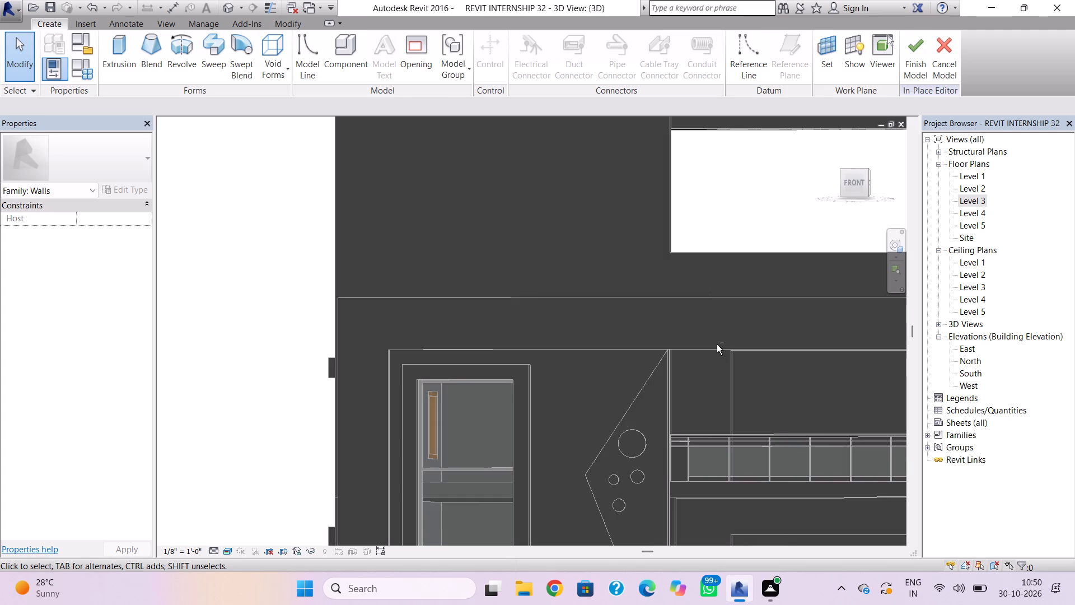
scroll(713, 348, down, 1)
middle_drag(714, 354, 714, 410)
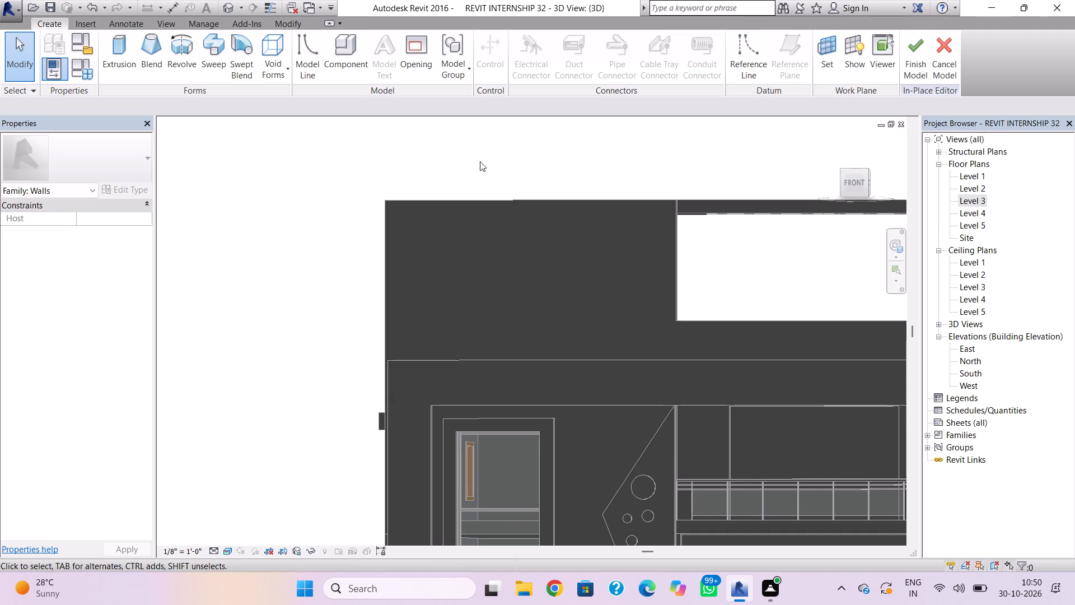
click(128, 54)
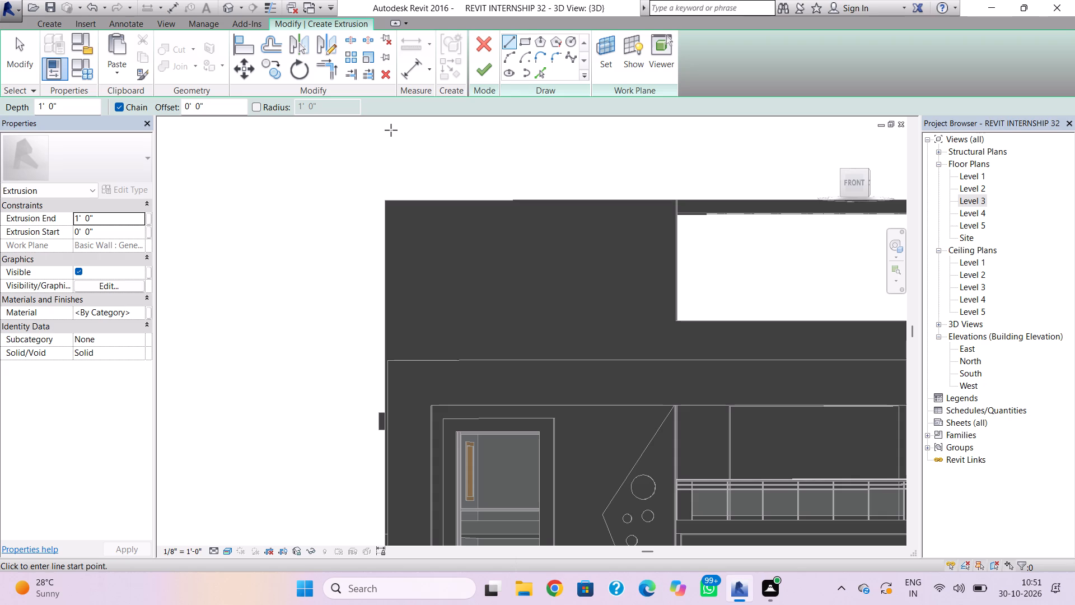
click(529, 41)
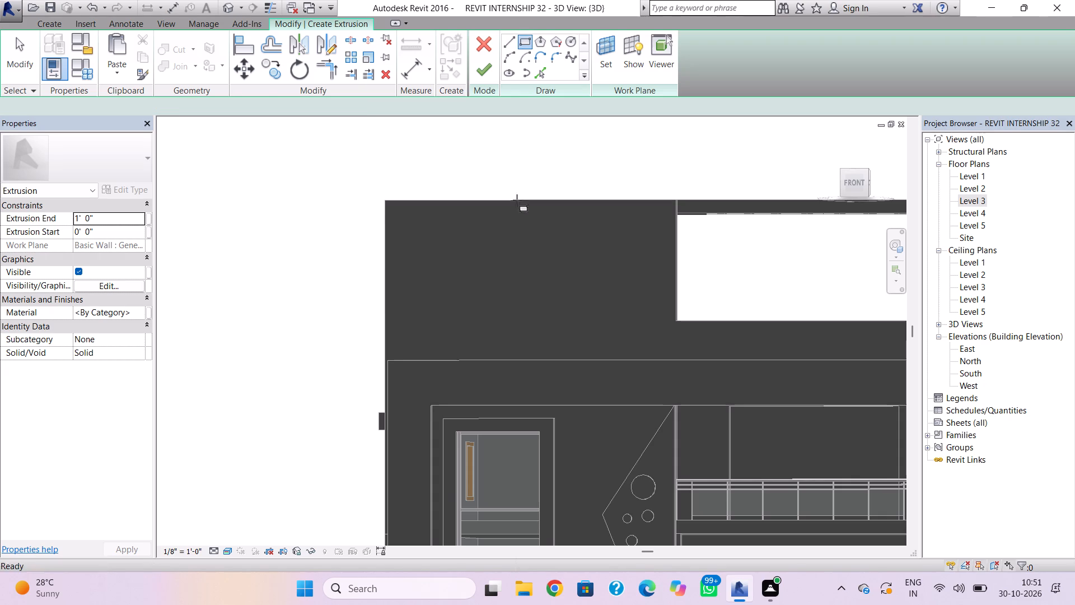
click(499, 354)
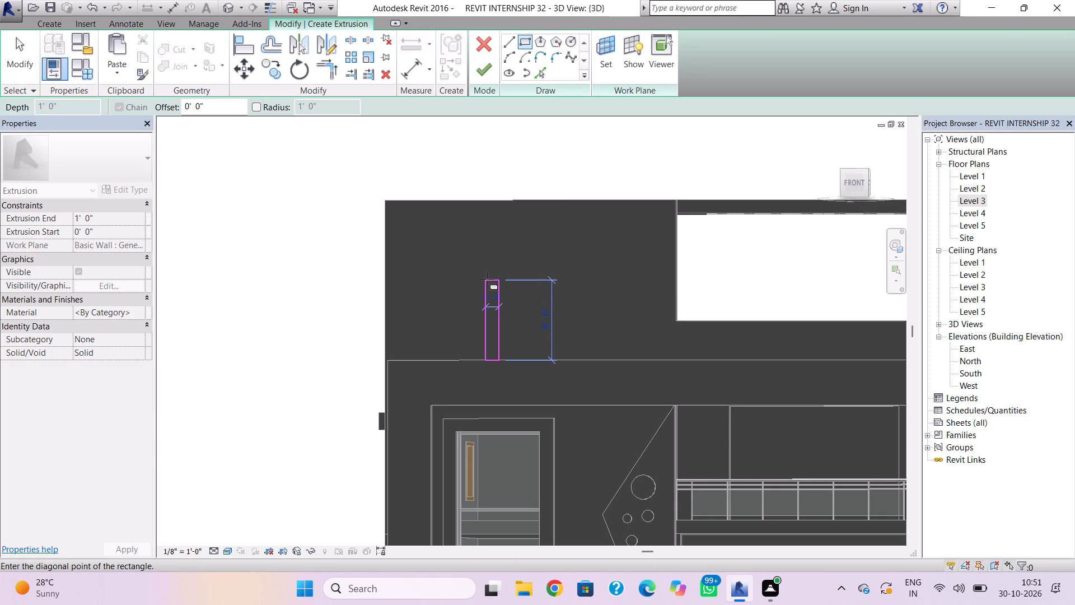
scroll(487, 279, up, 3)
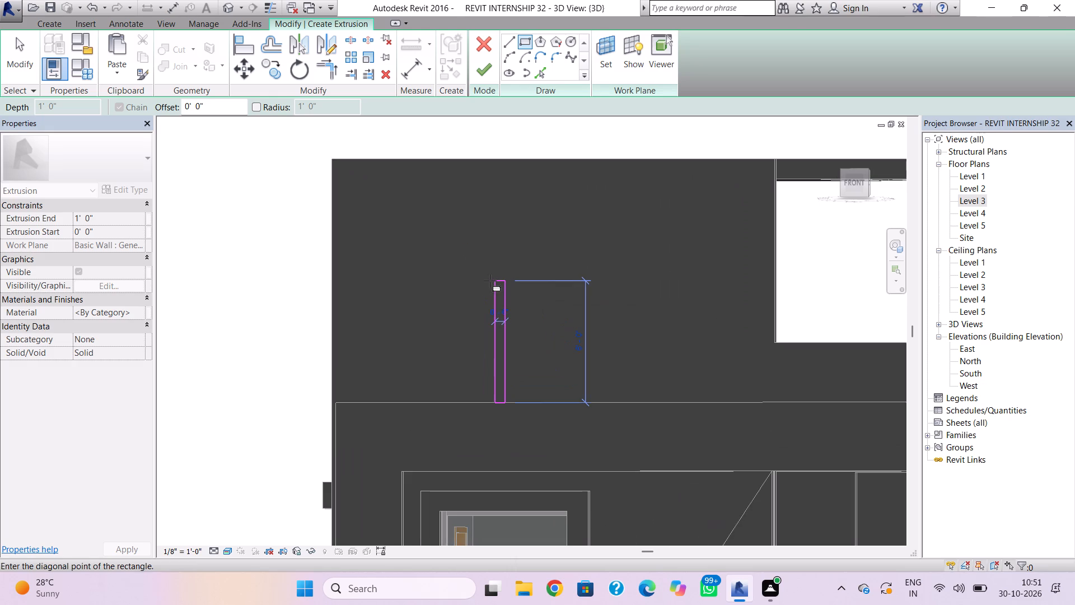
click(490, 281)
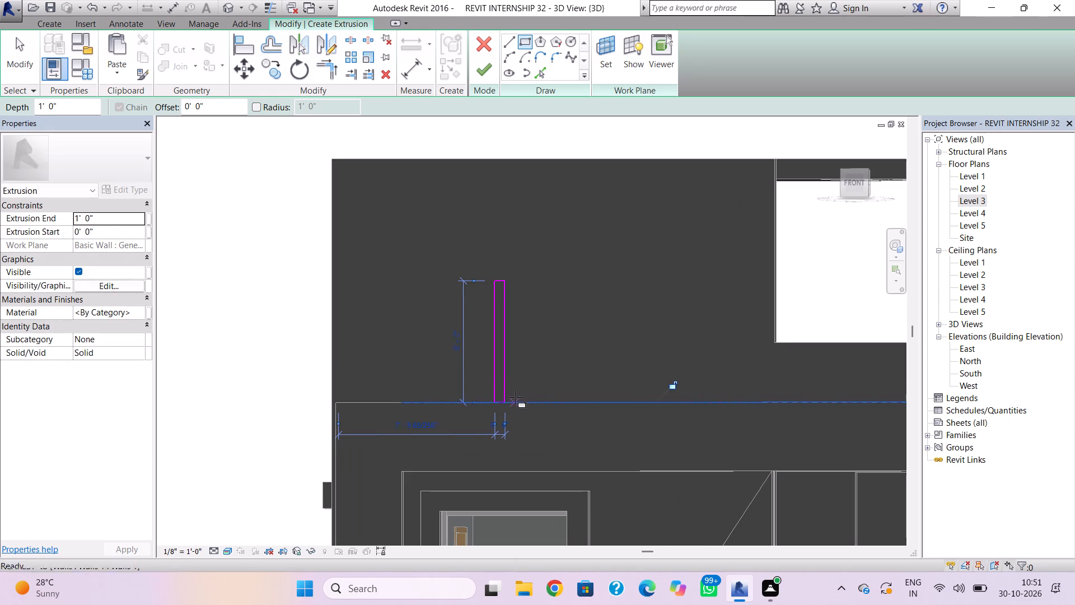
key(Escape)
Sketch four more narrow vertical rectangles beside the first, evenly gapped, matching its height and starting on the same ledge line.
scroll(522, 409, up, 1)
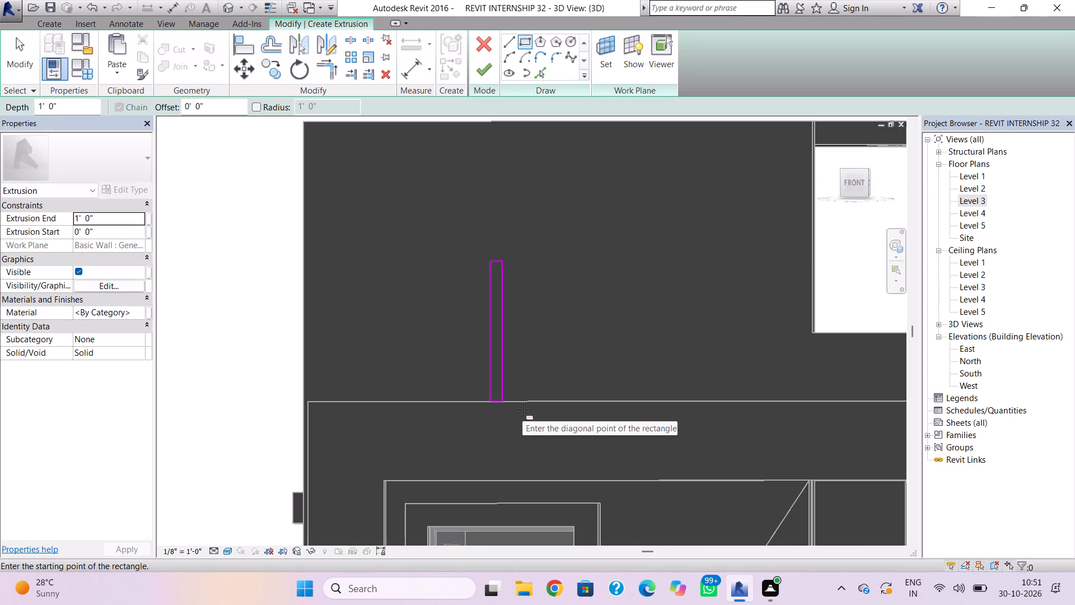
click(516, 405)
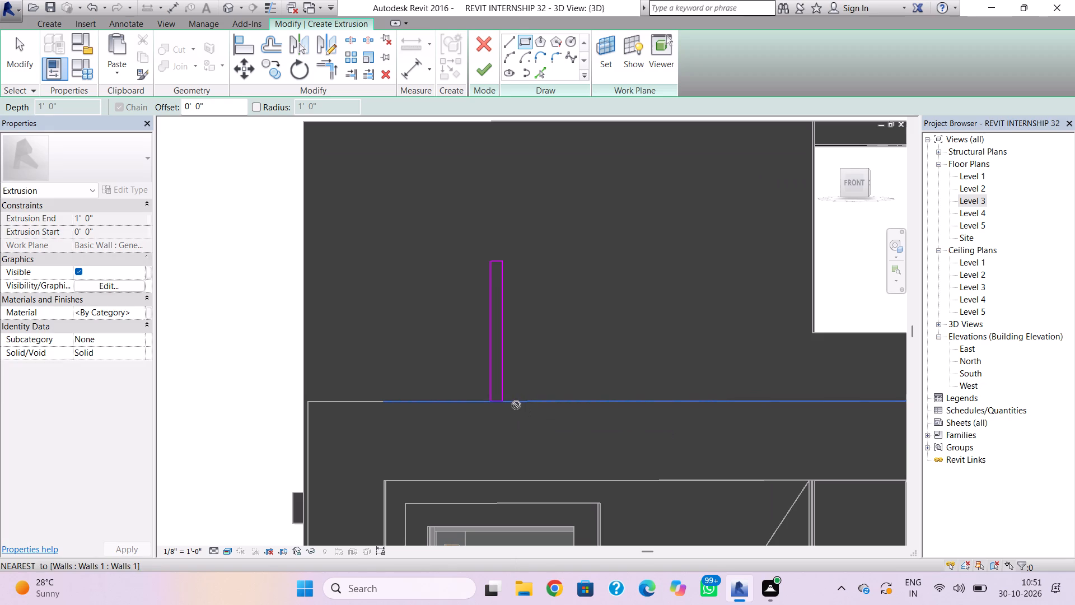
click(529, 260)
key(Escape)
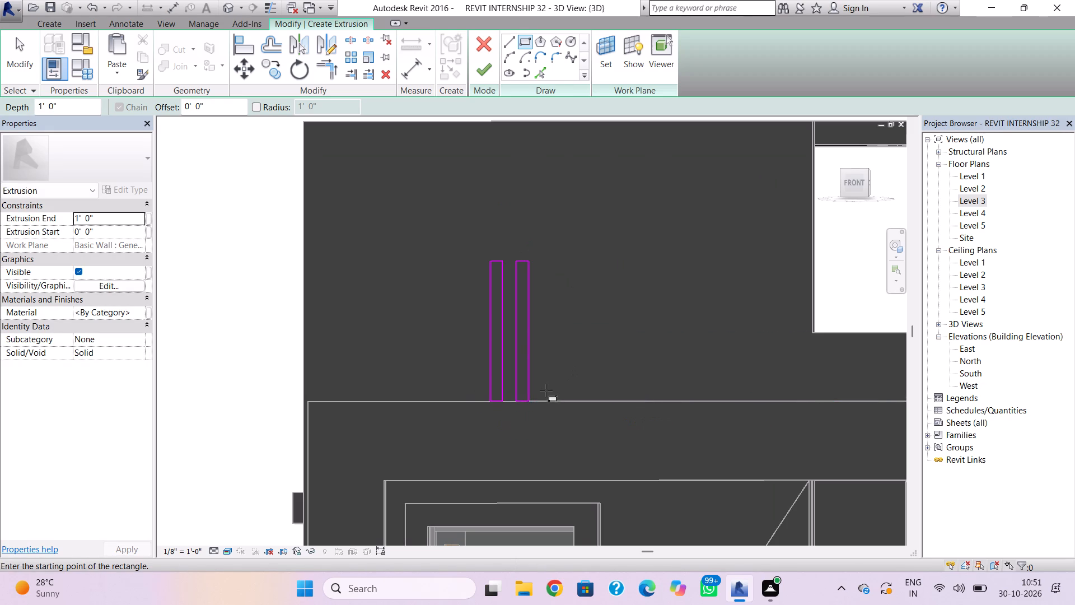
click(541, 400)
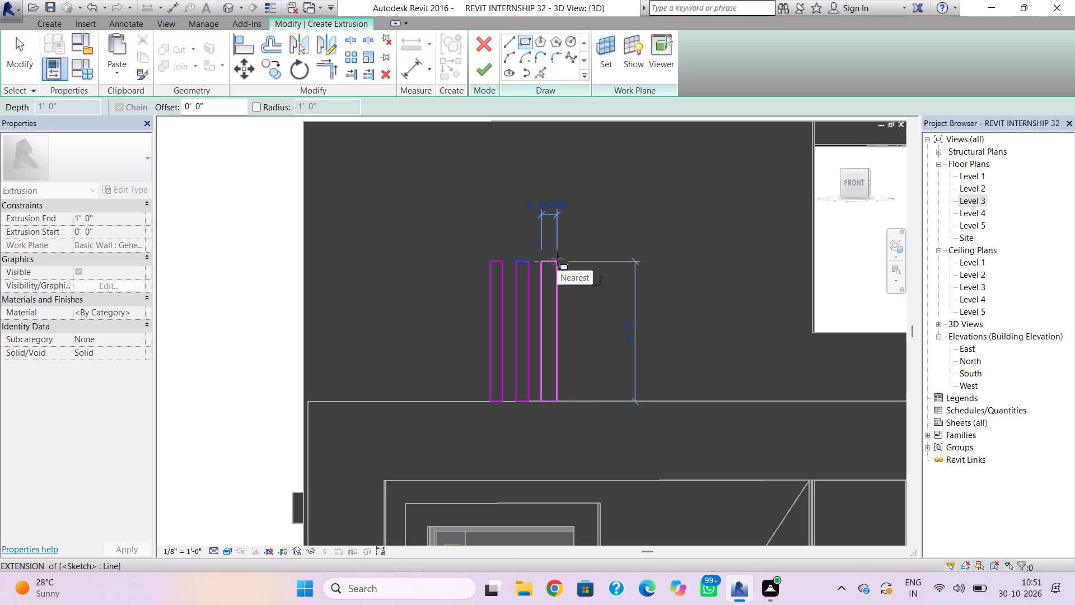
click(555, 259)
key(Escape)
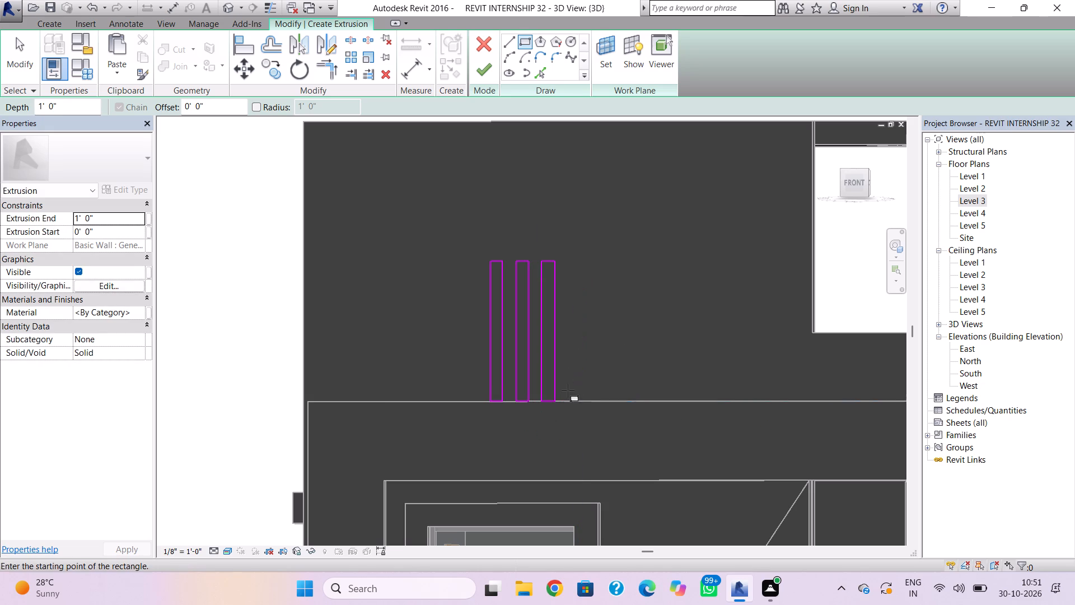
click(568, 397)
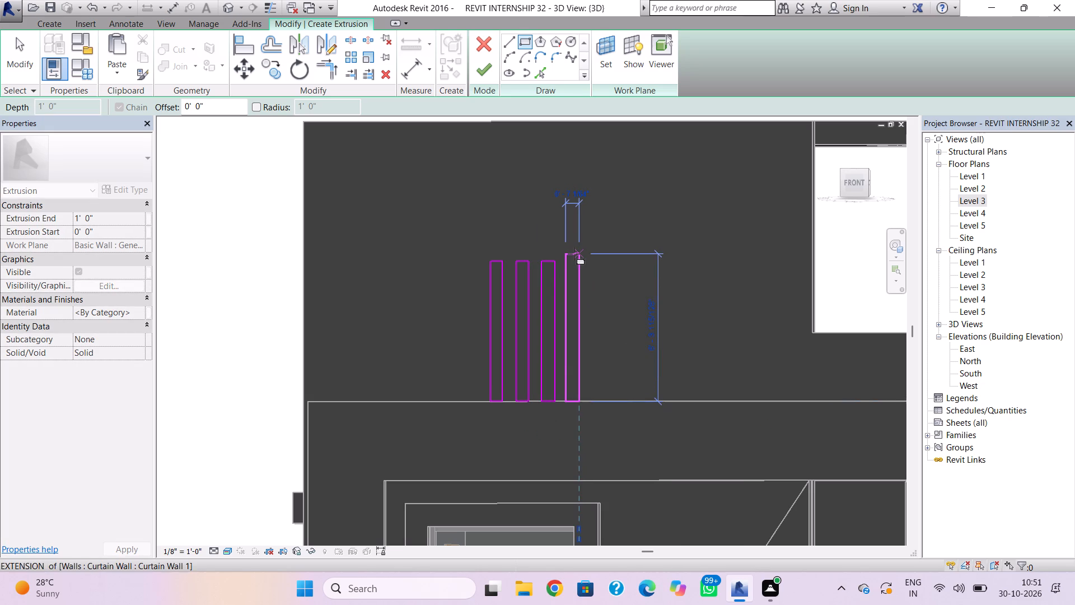
click(573, 256)
key(Escape)
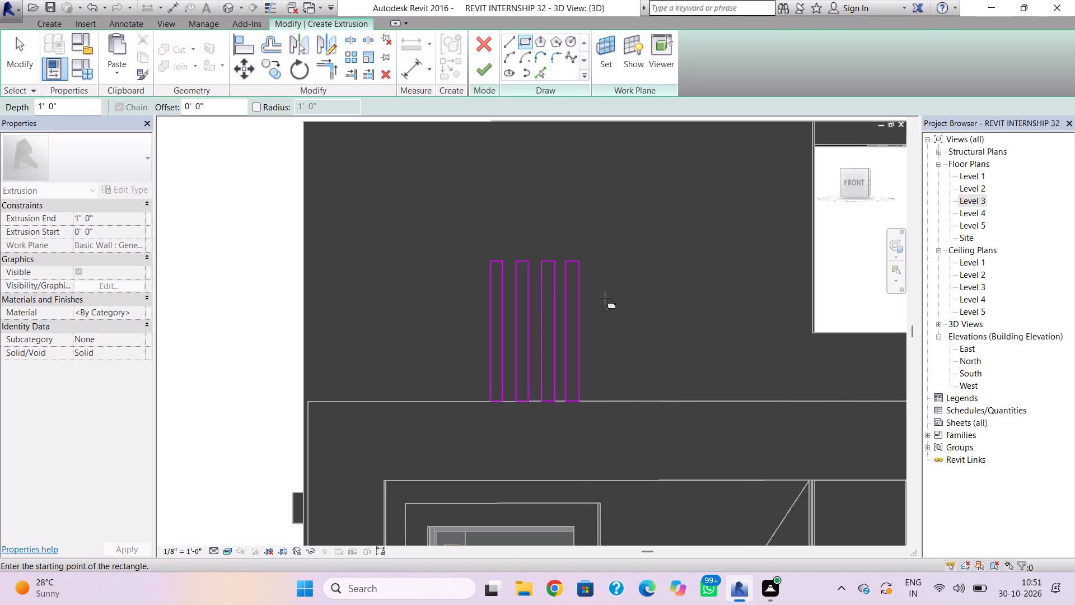
click(591, 401)
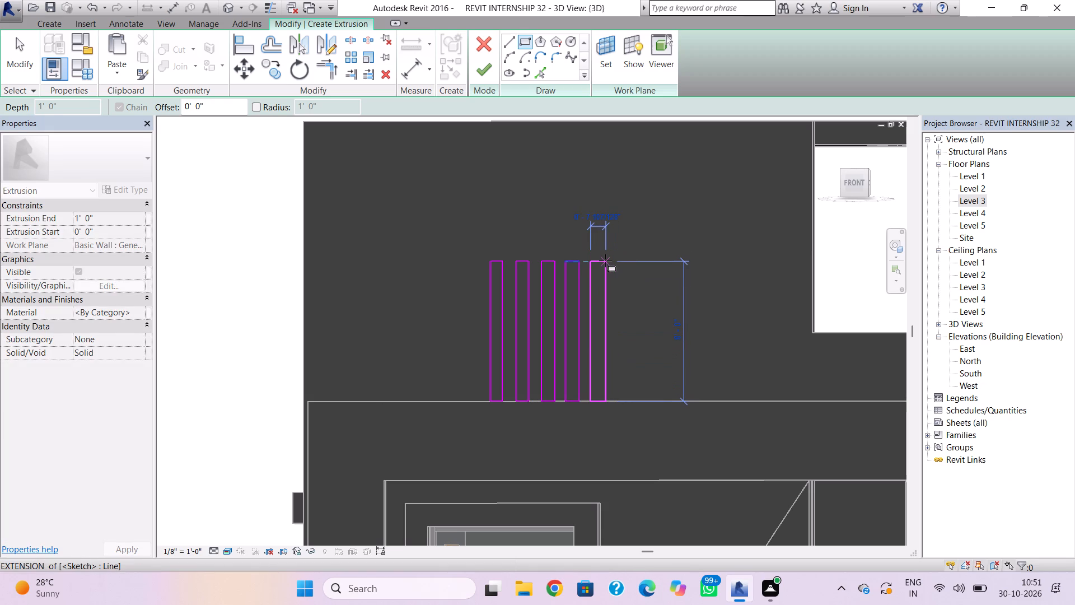
click(605, 260)
key(Escape)
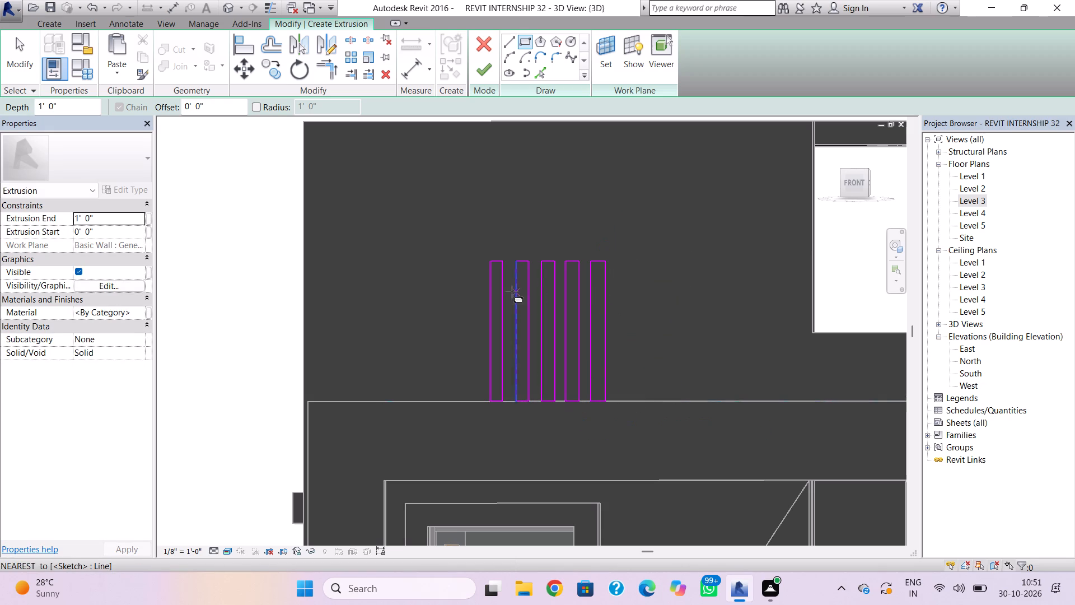
Sketch a wide rectangle resting on the tops of the five strips, with a smaller rectangle inset inside it.
click(451, 259)
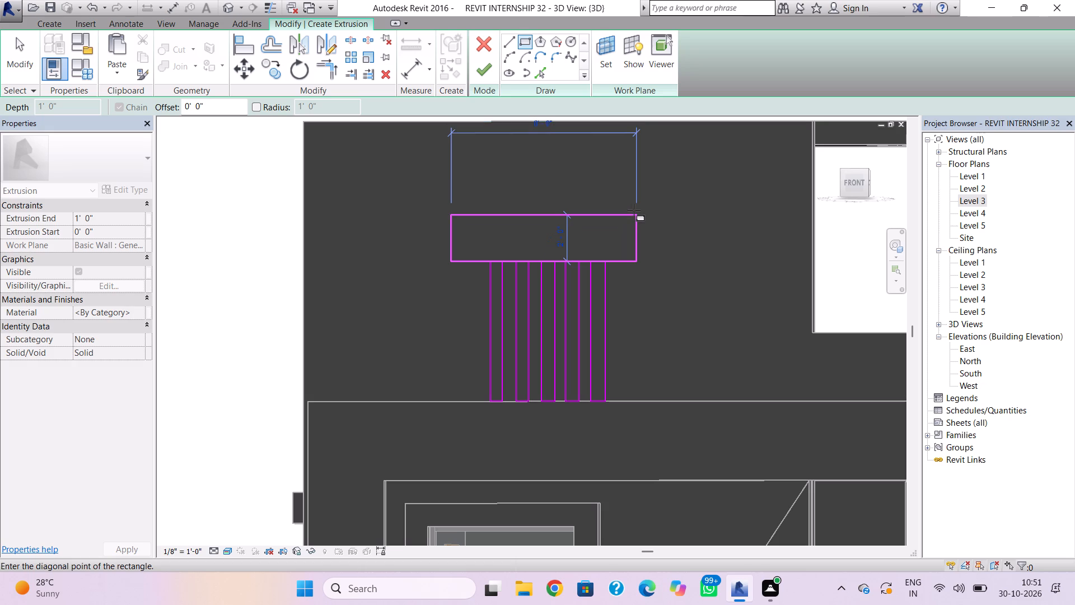
click(633, 210)
key(Escape)
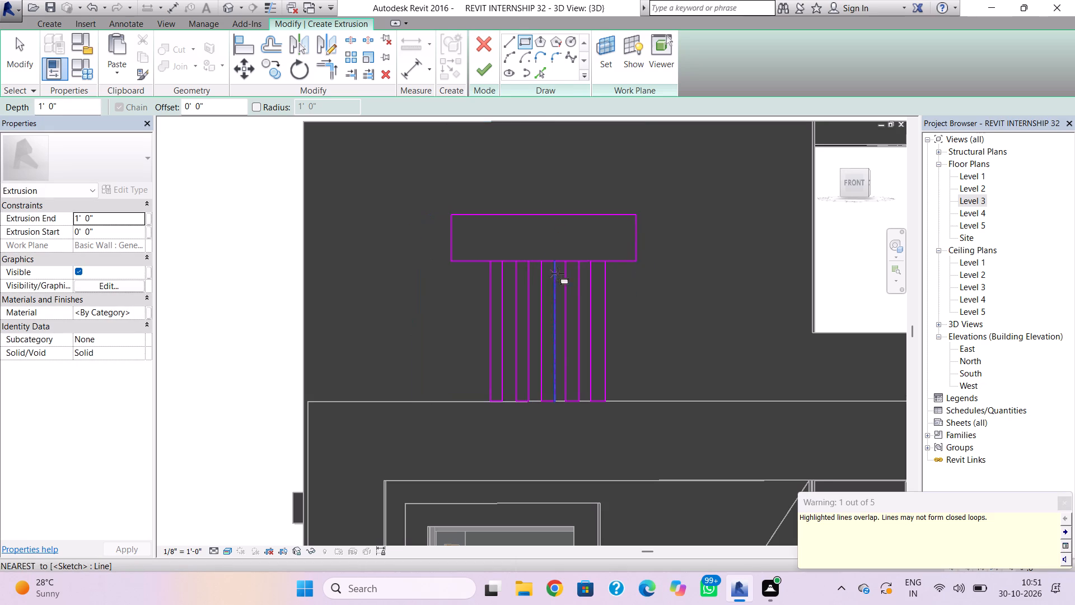
scroll(488, 249, up, 3)
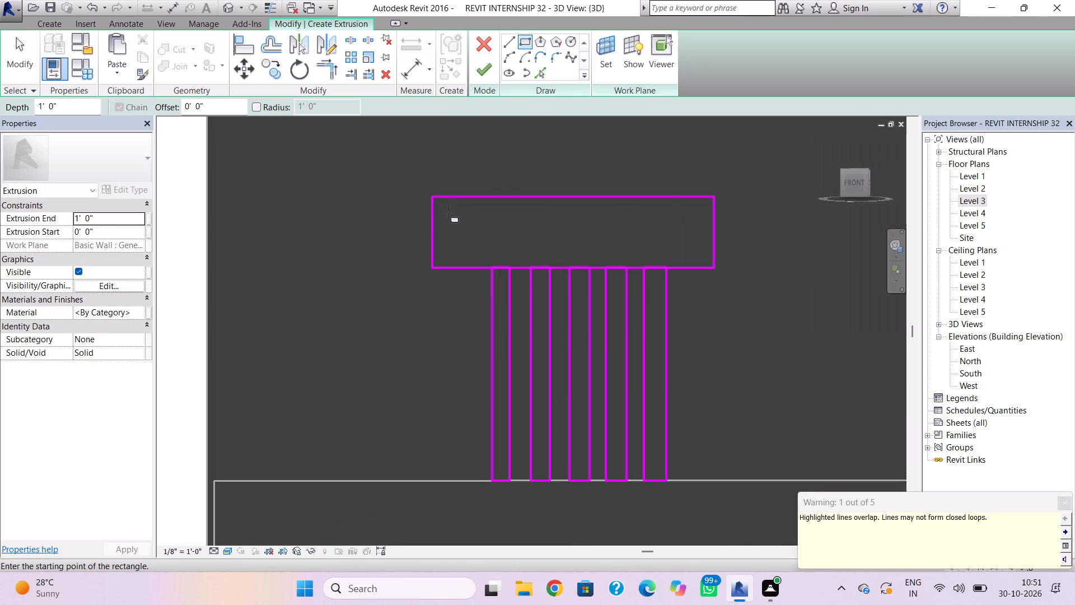
click(448, 211)
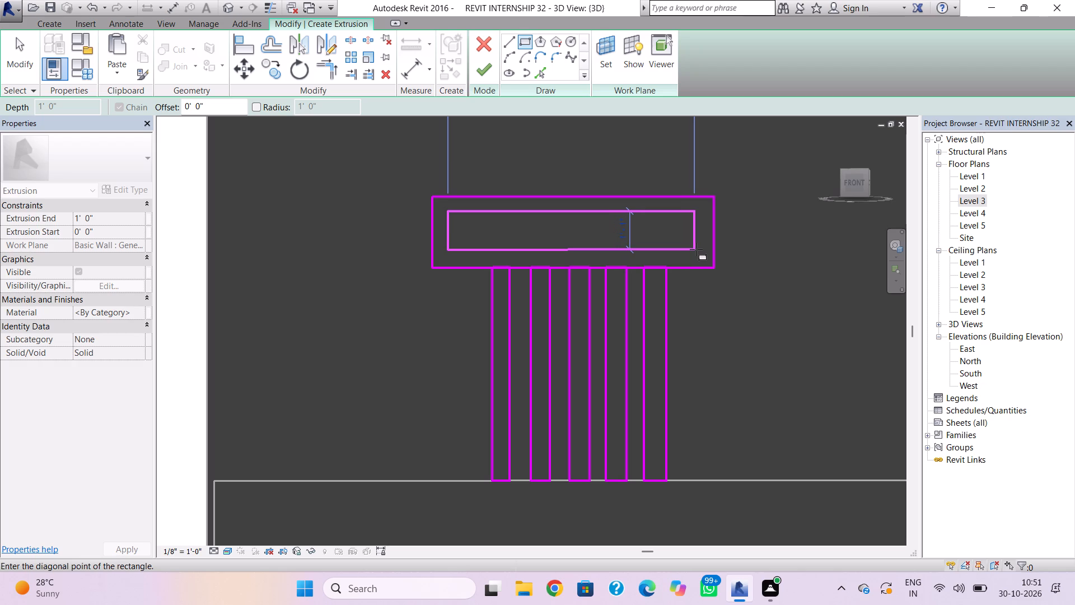
click(696, 249)
key(Escape)
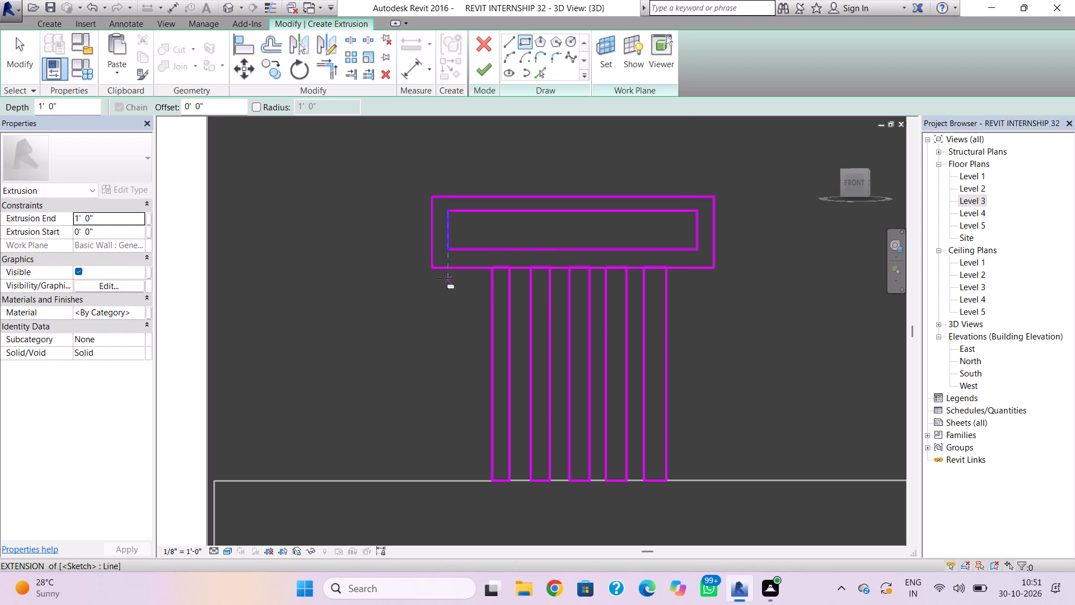
key(Escape)
Delete the bottom edge of the outer wide rectangle.
click(451, 268)
key(Delete)
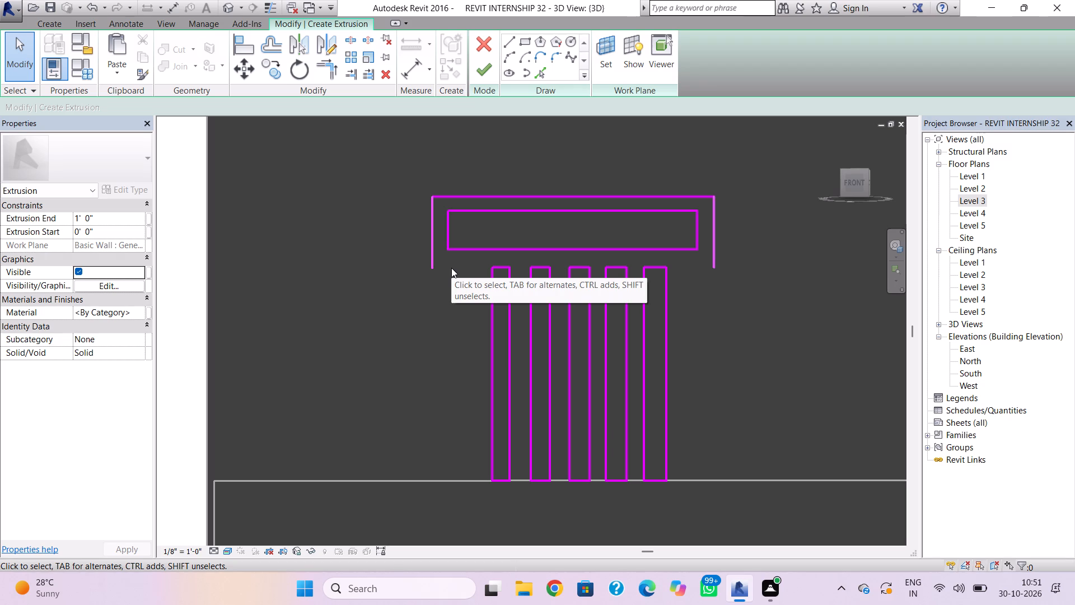
Delete the short top edges of all five vertical strips, keeping their side lines.
click(498, 269)
key(Escape)
click(499, 266)
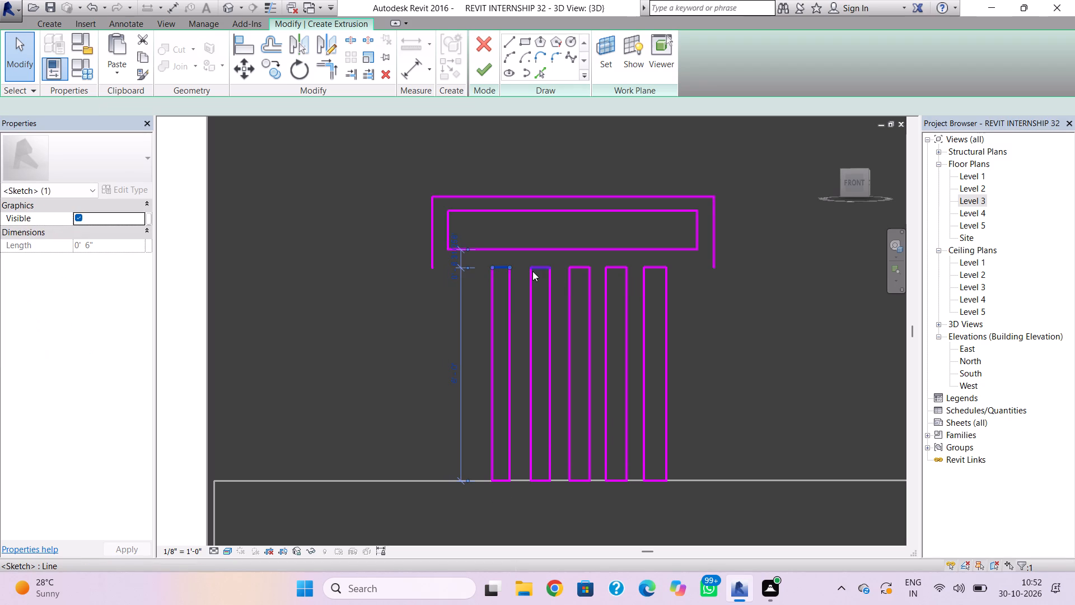
key(Delete)
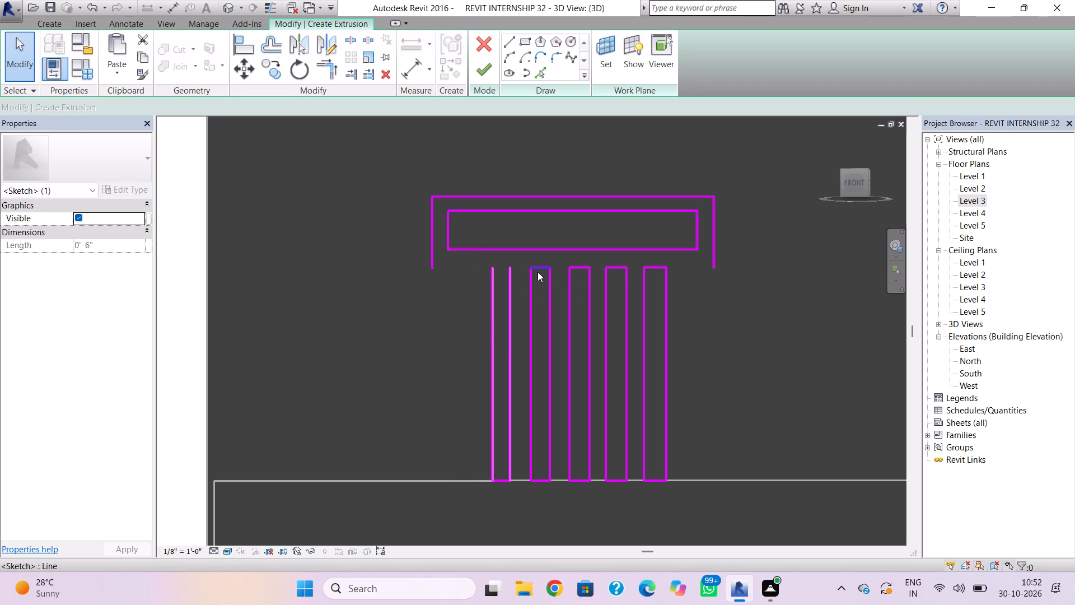
click(544, 268)
key(Delete)
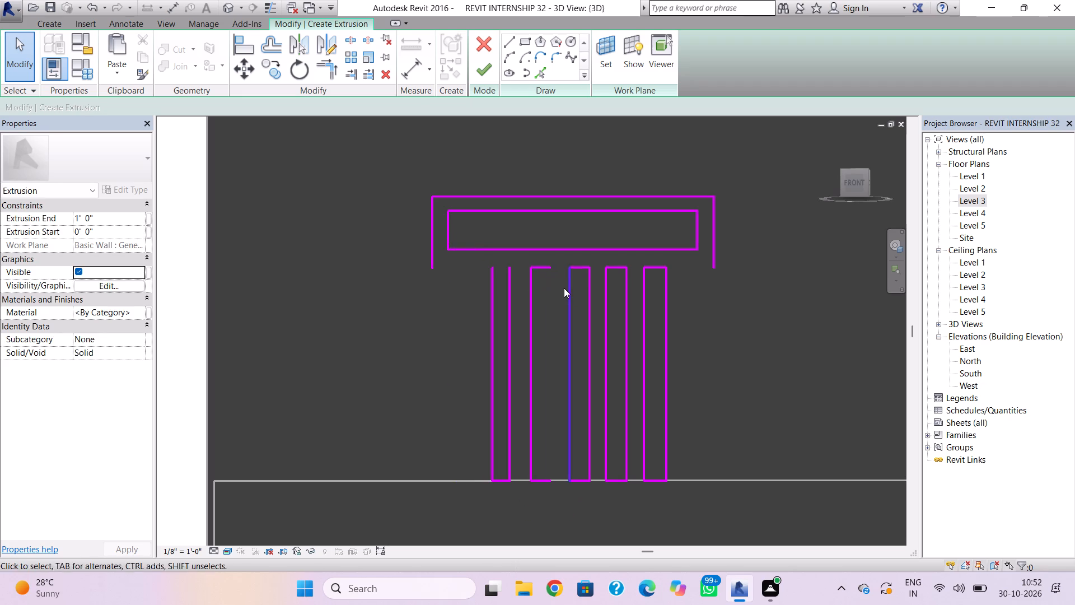
key(ctrl+z)
click(540, 268)
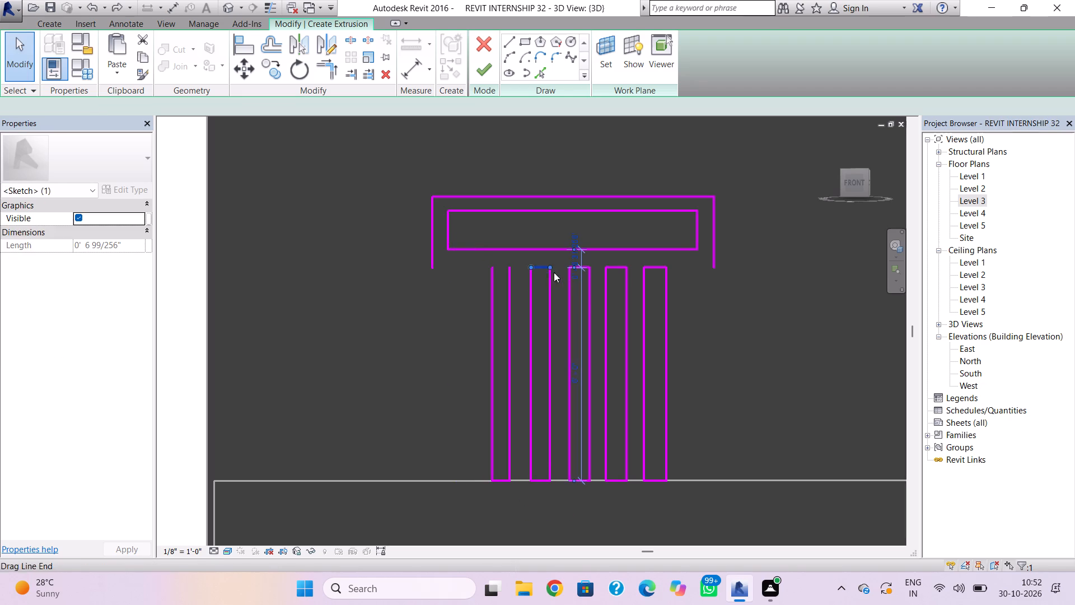
key(Delete)
click(579, 269)
key(Delete)
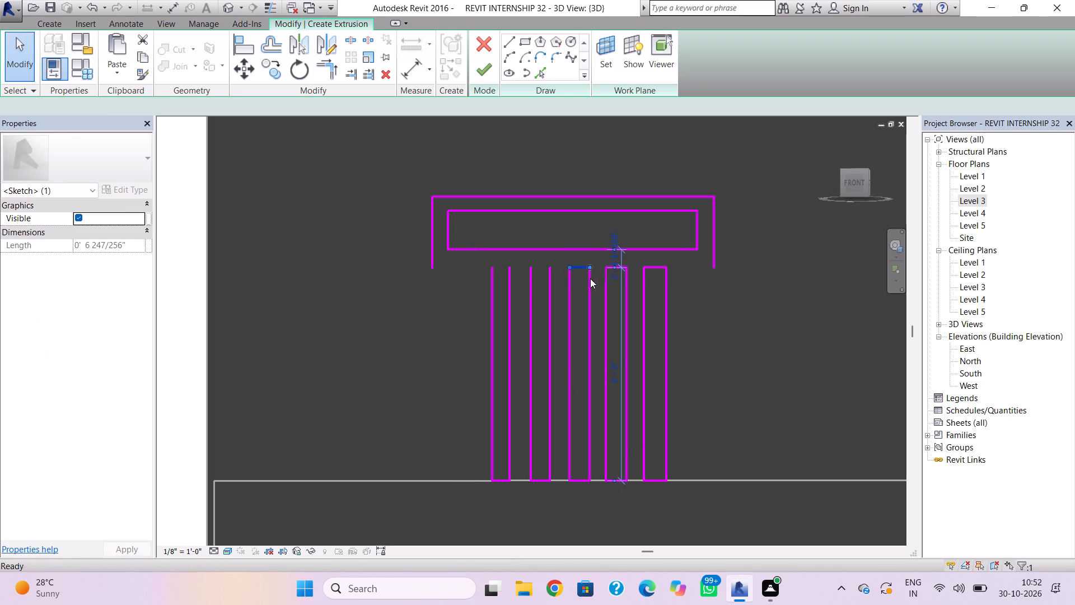
click(610, 269)
key(Delete)
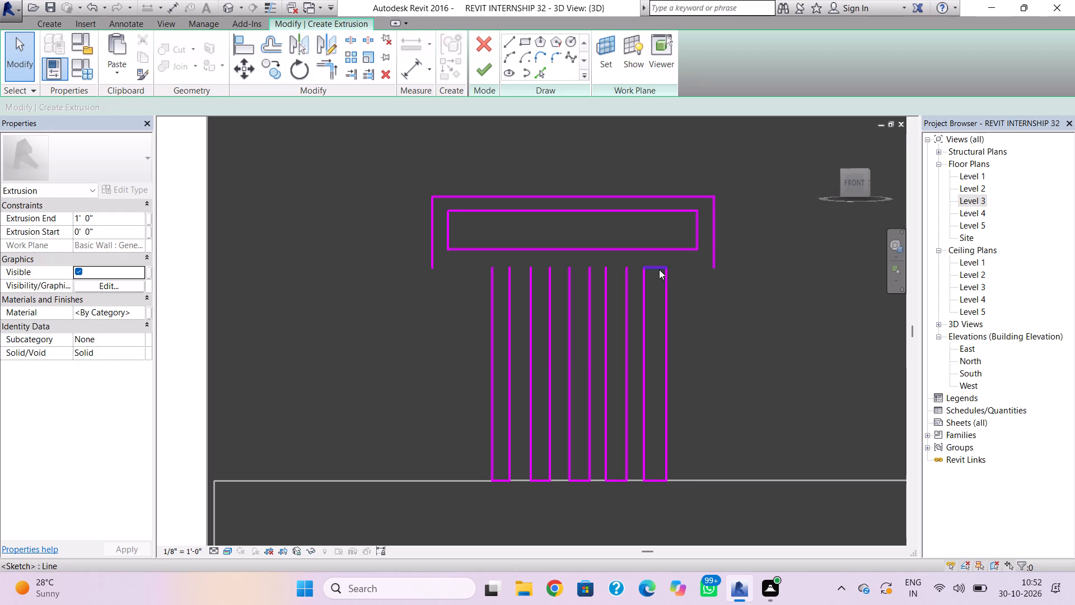
click(656, 267)
key(Delete)
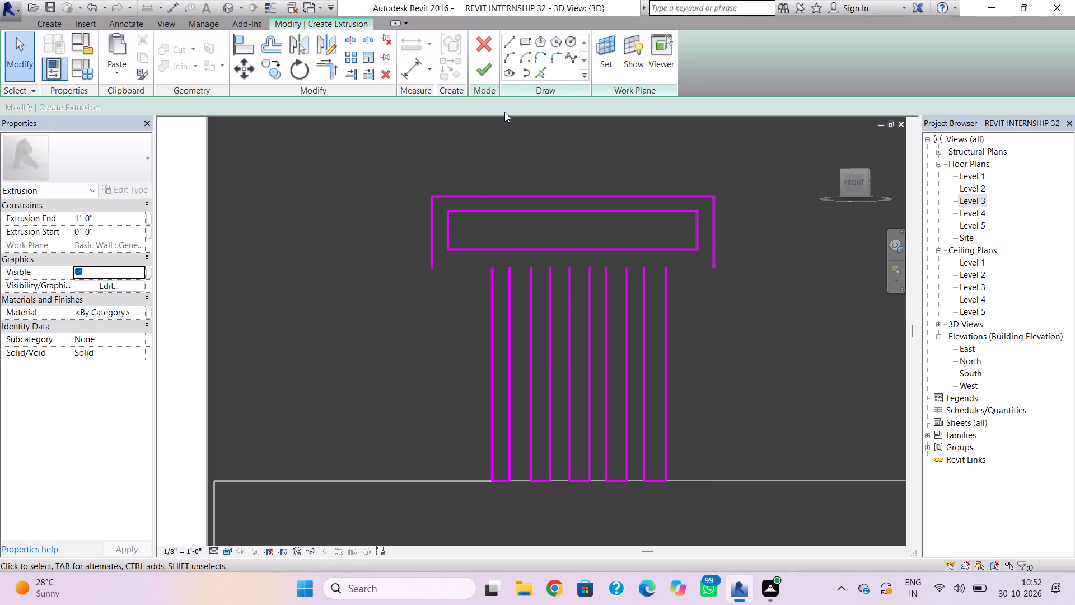
Draw lines joining the header's left side to the first strip and closing the first two gaps between strips.
click(515, 49)
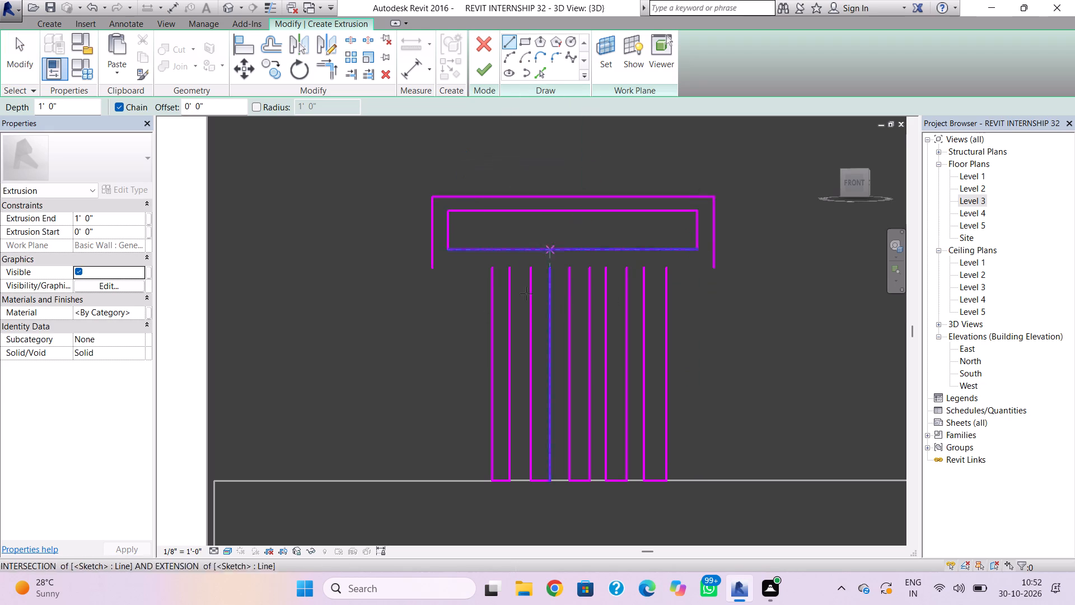
click(433, 269)
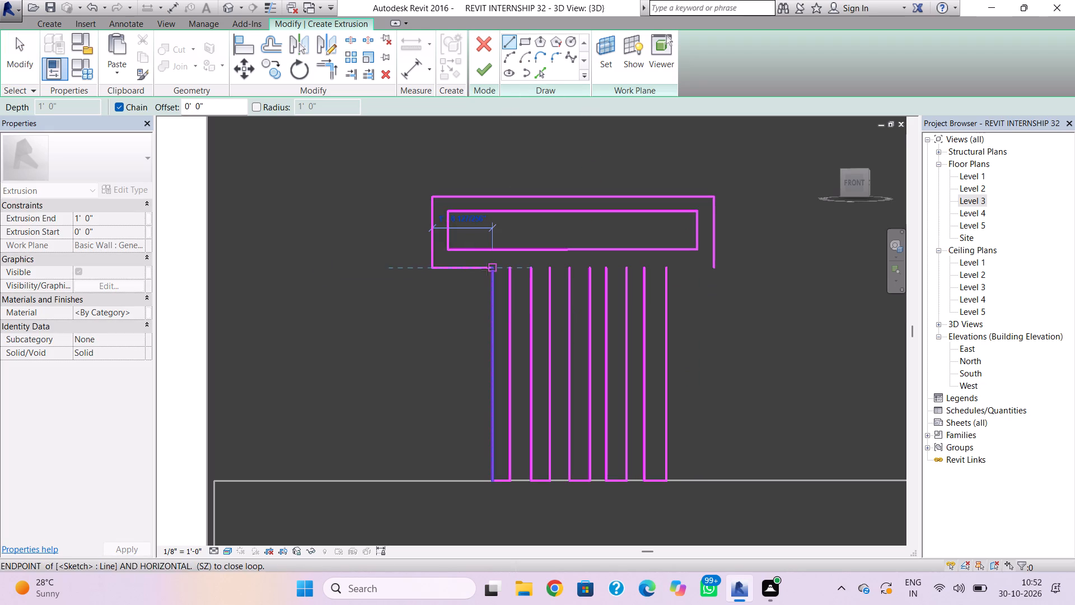
click(488, 269)
scroll(521, 266, up, 3)
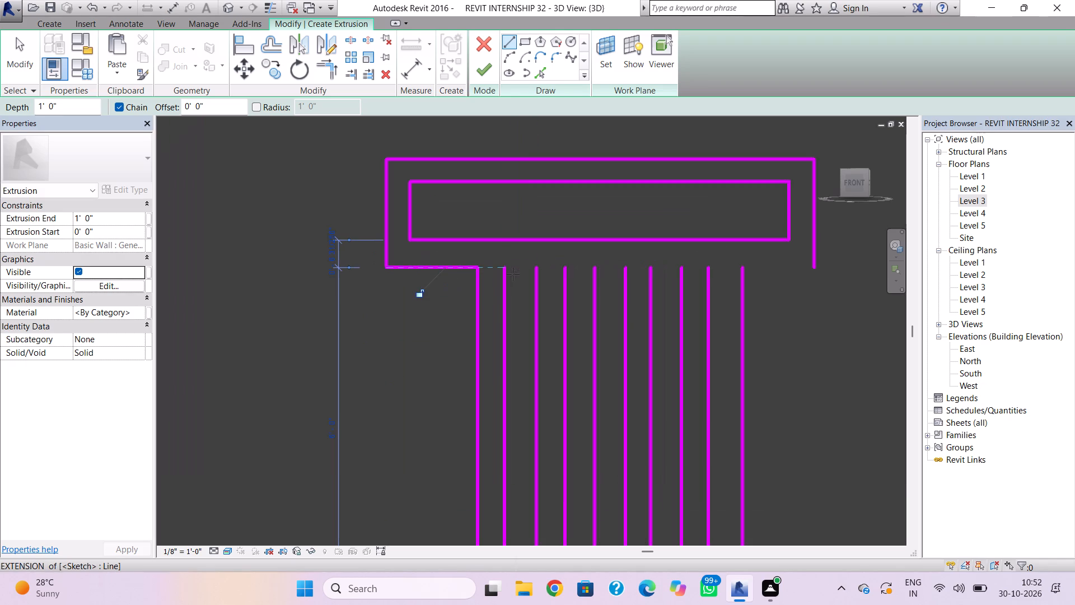
click(505, 270)
click(541, 272)
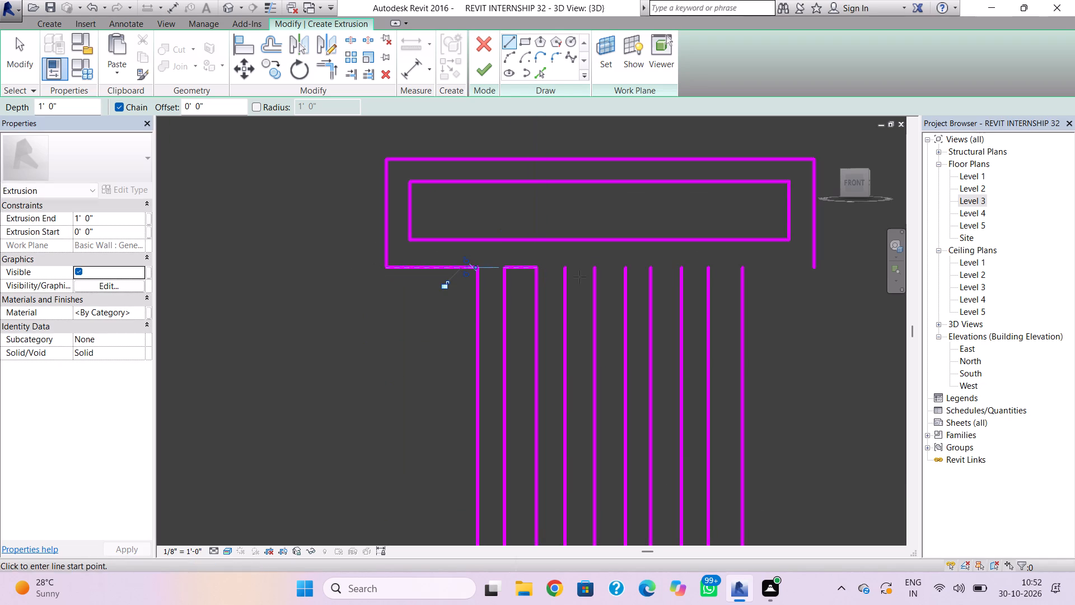
click(571, 272)
click(592, 272)
Close the remaining two gaps between strips with lines and join the last strip to the header's right side.
scroll(593, 305, down, 3)
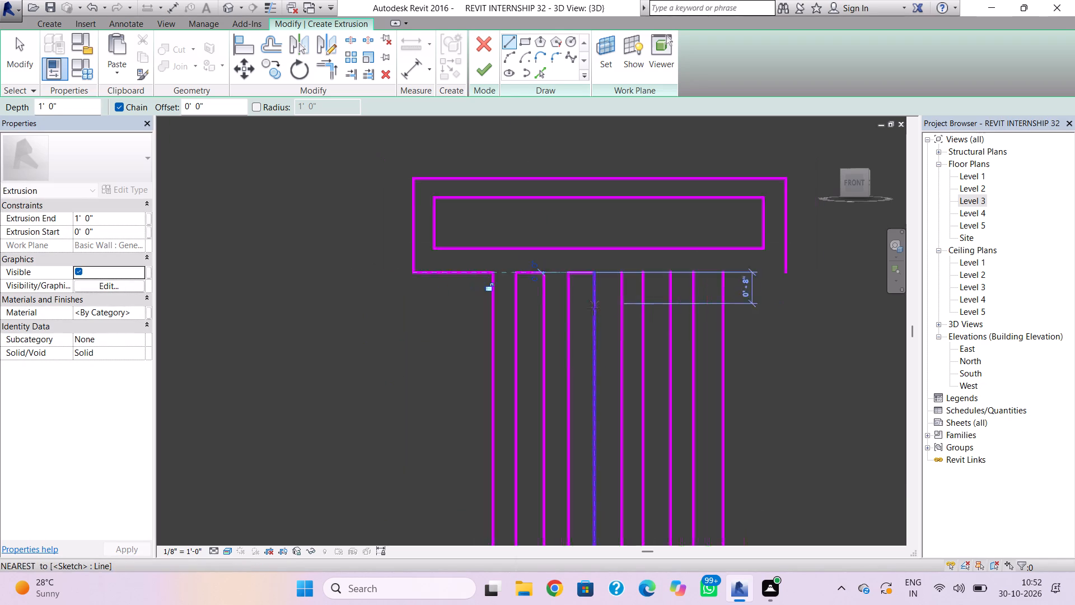
middle_drag(593, 309, 568, 208)
middle_drag(592, 220, 587, 285)
scroll(590, 258, up, 3)
click(581, 241)
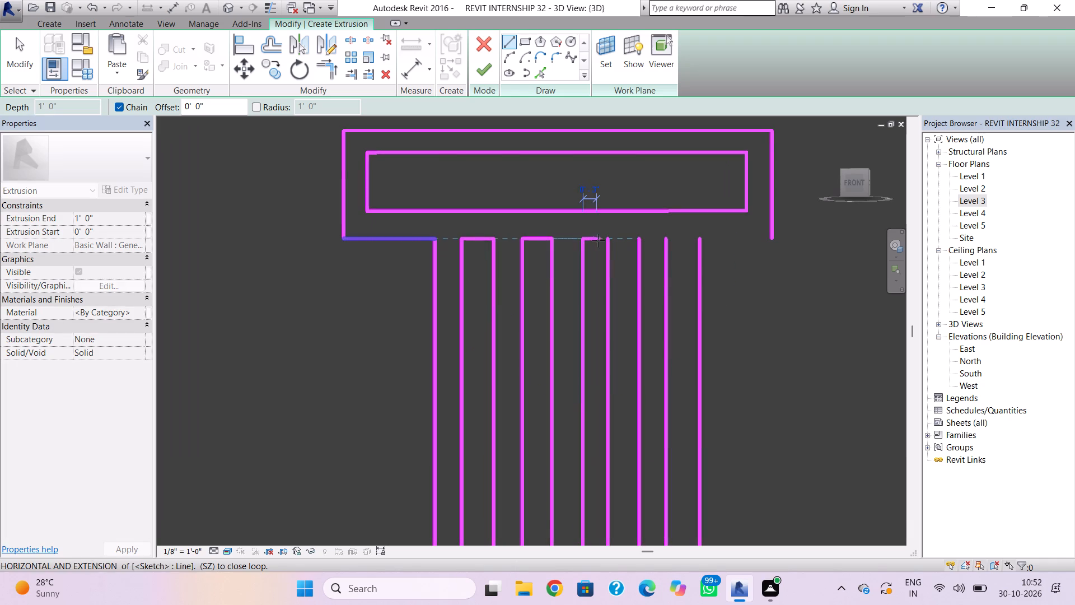
click(603, 239)
key(Escape)
click(639, 243)
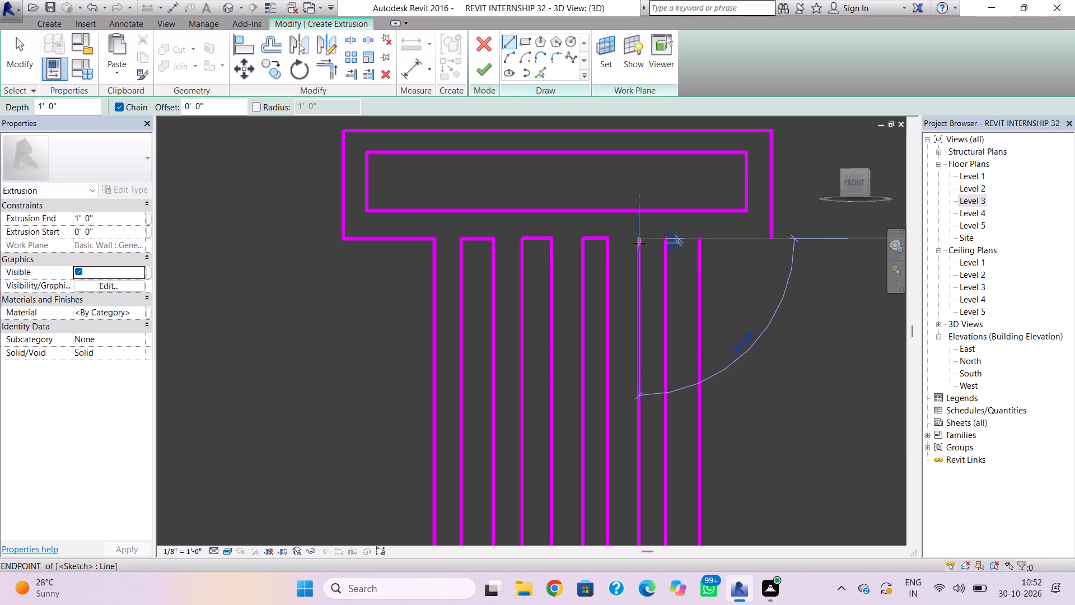
click(663, 241)
key(Escape)
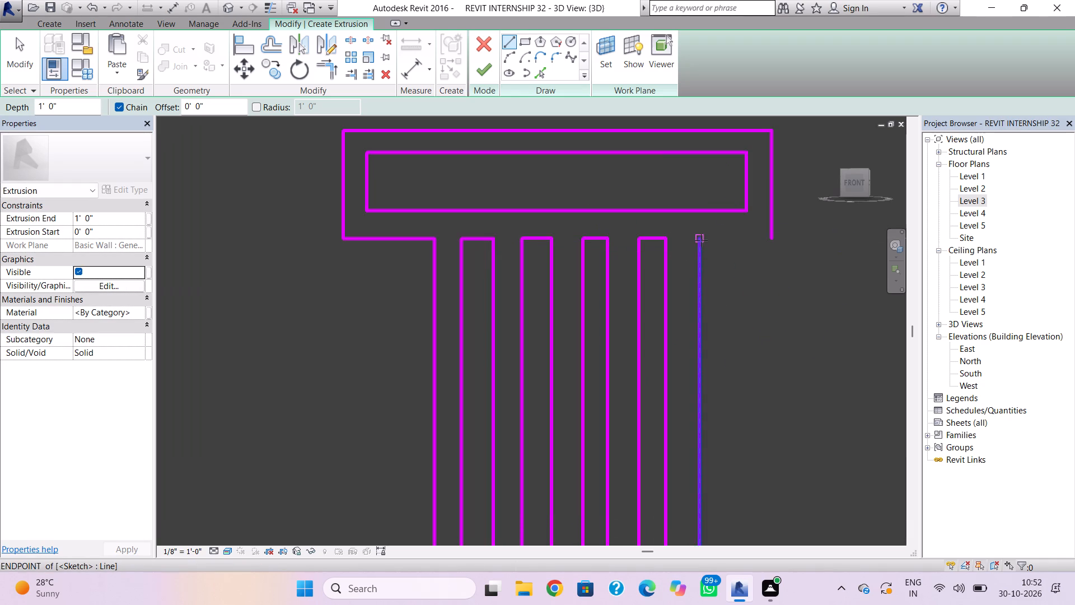
click(701, 240)
click(768, 236)
key(Escape)
scroll(681, 263, down, 3)
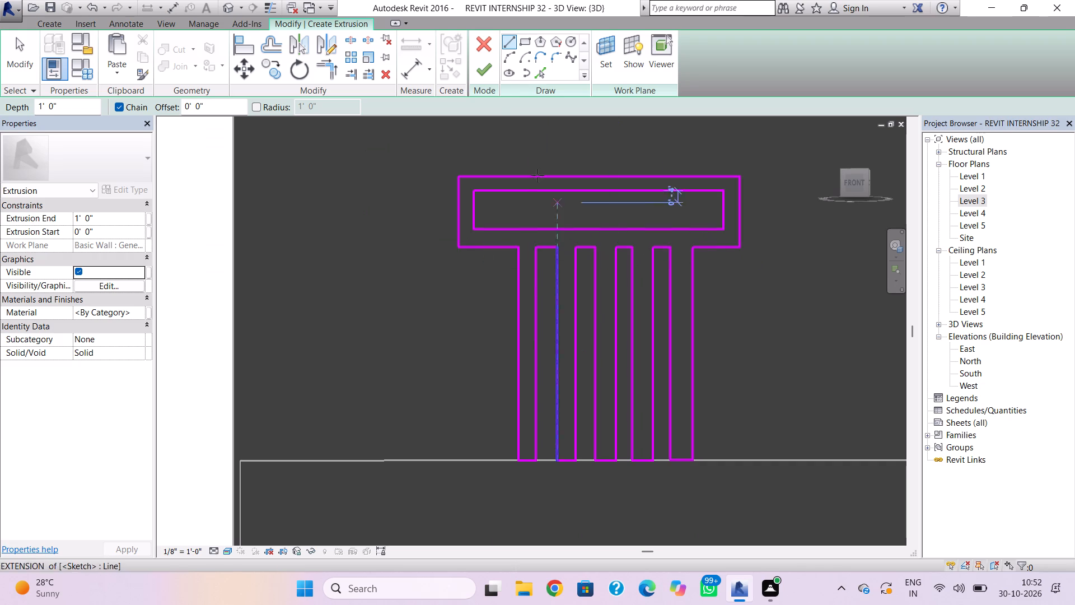
Finish the sketch as a 1' 0" deep extrusion and complete the in-place wall model.
click(485, 73)
key(Escape)
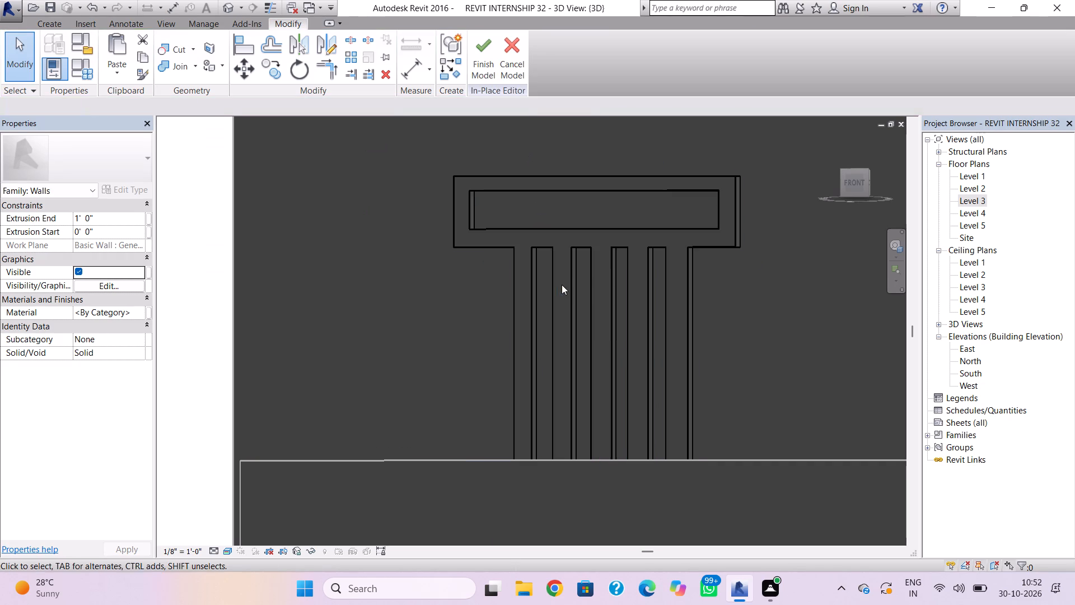
shift+right_drag(572, 327, 618, 367)
scroll(624, 363, down, 1)
middle_drag(621, 355, 513, 275)
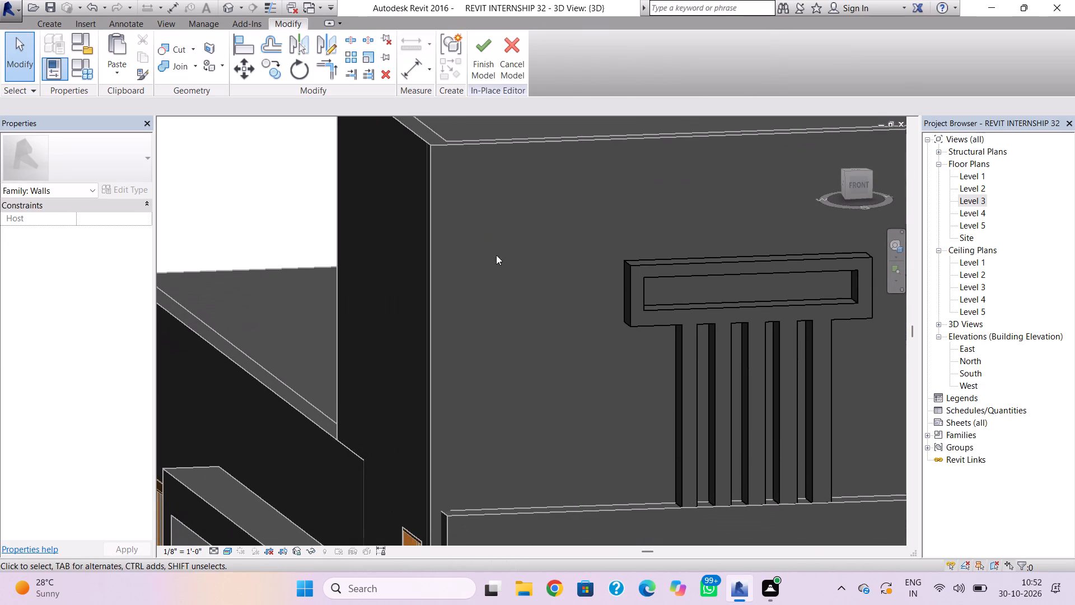
click(483, 61)
Move the finished strip-and-header decoration partway into the front wall so that it projects less.
scroll(657, 345, down, 1)
middle_drag(647, 345, 510, 317)
shift+right_drag(555, 346, 569, 355)
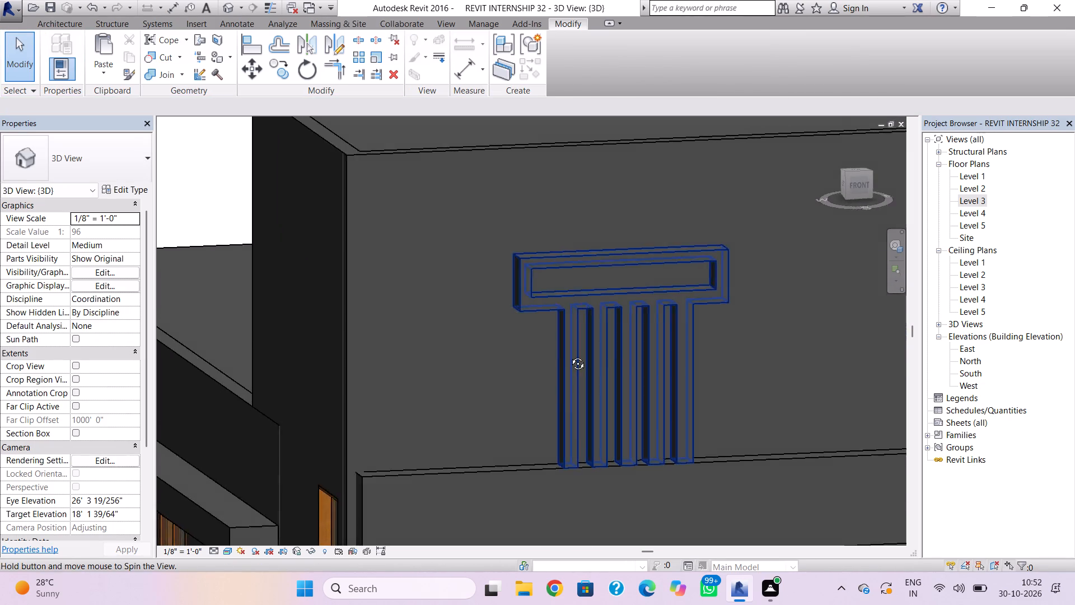
shift+right_drag(569, 355, 636, 362)
scroll(632, 355, down, 1)
middle_drag(630, 355, 329, 327)
scroll(621, 332, up, 2)
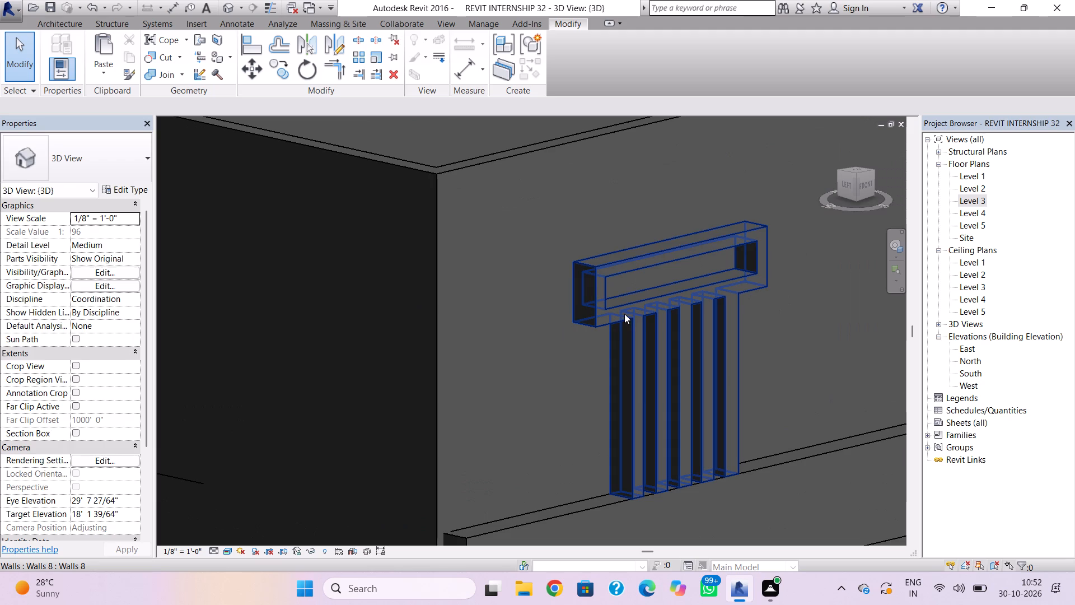
click(624, 314)
scroll(690, 335, up, 4)
drag(685, 389, 680, 388)
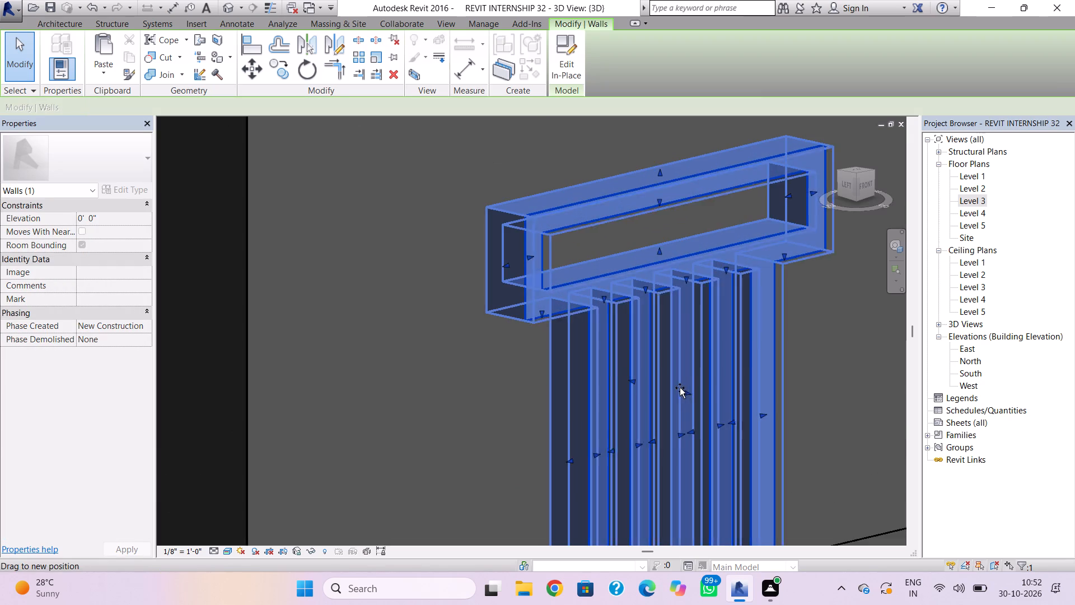
drag(680, 388, 661, 378)
click(415, 420)
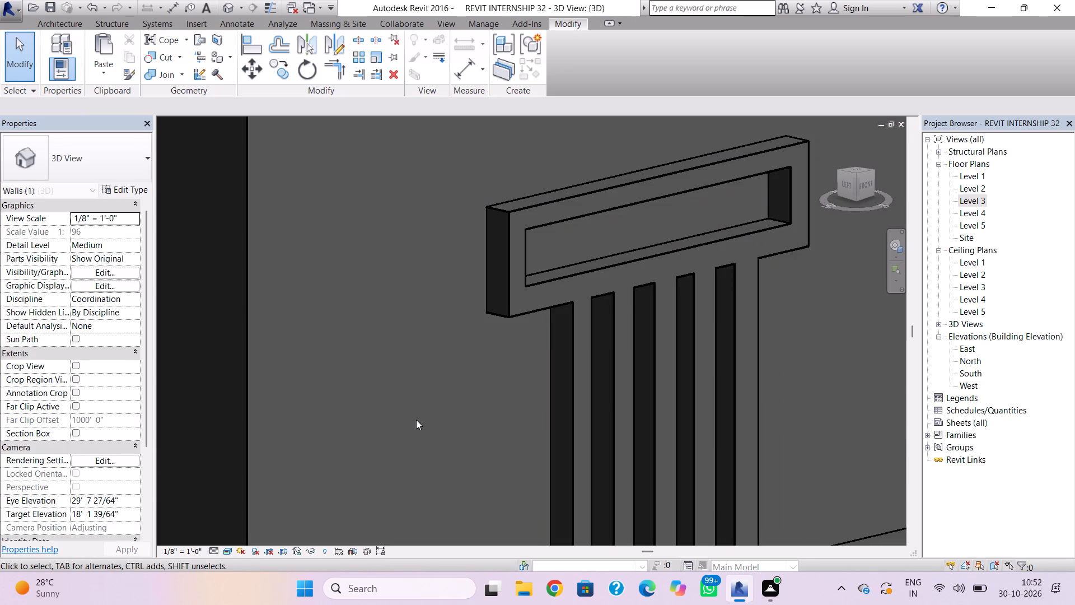
scroll(612, 394, down, 3)
key(Escape)
Place a vertical Cornice wall sweep on the upper left-side wall, close to its rear edge.
scroll(613, 396, down, 3)
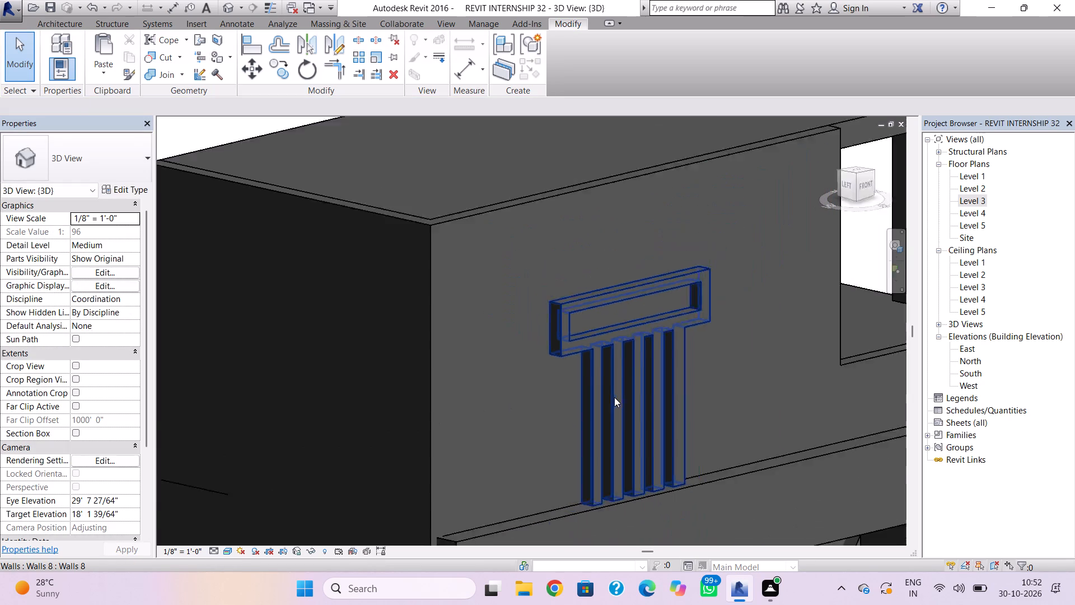
scroll(614, 397, down, 1)
shift+right_drag(710, 393, 634, 357)
scroll(639, 361, down, 3)
middle_drag(643, 362, 669, 324)
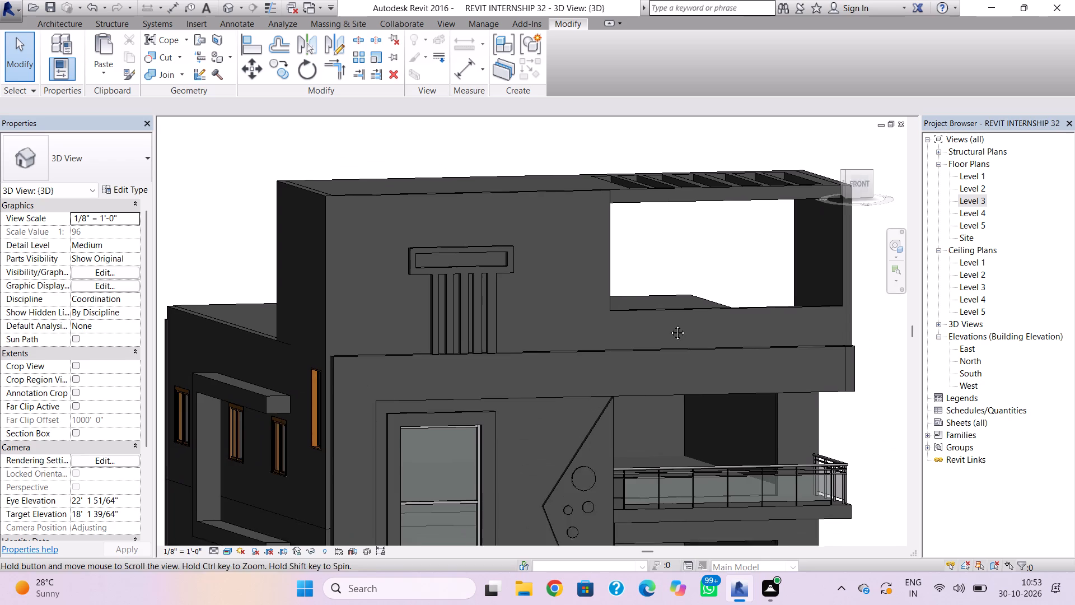
middle_drag(669, 324, 678, 319)
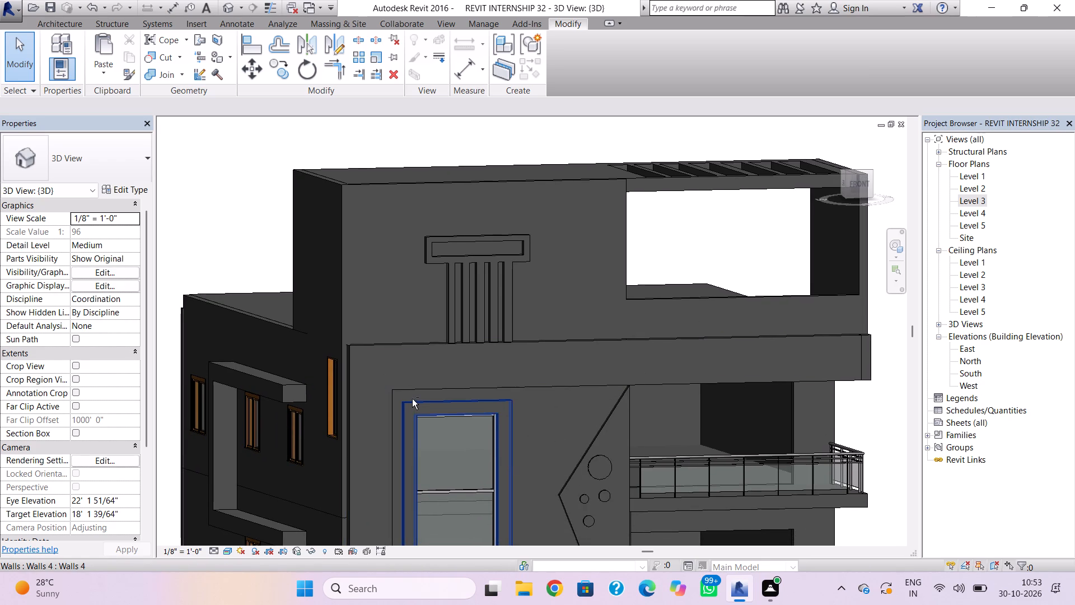
shift+right_drag(412, 399, 579, 401)
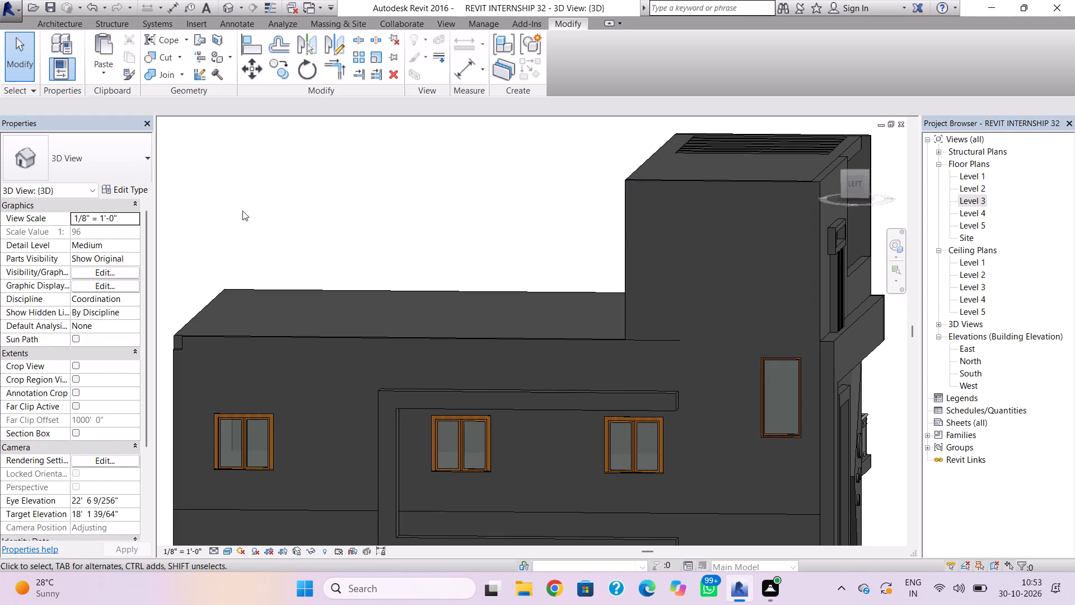
click(57, 25)
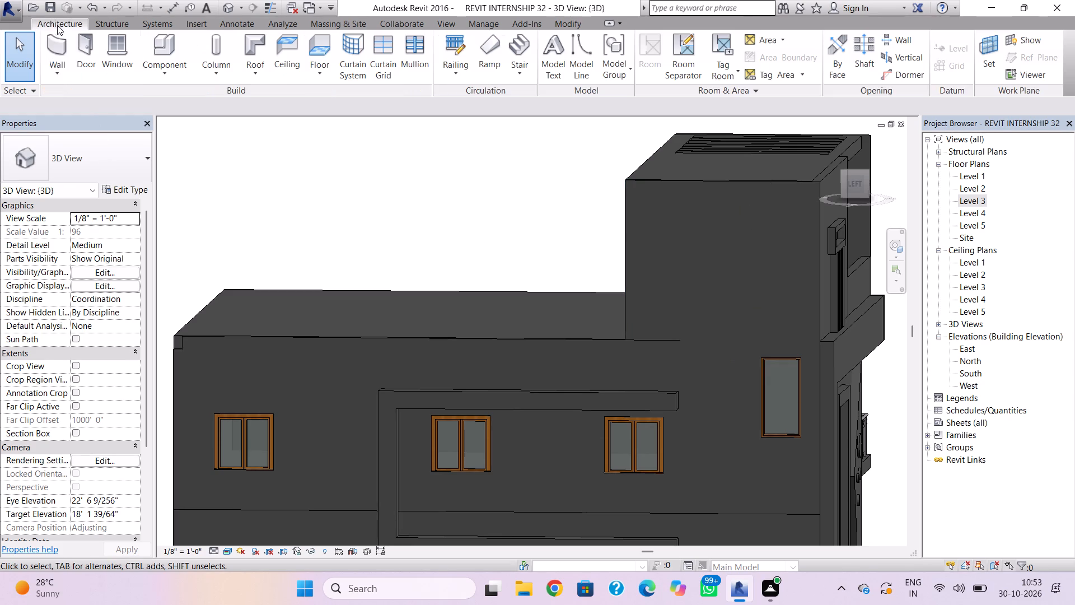
click(63, 85)
click(61, 76)
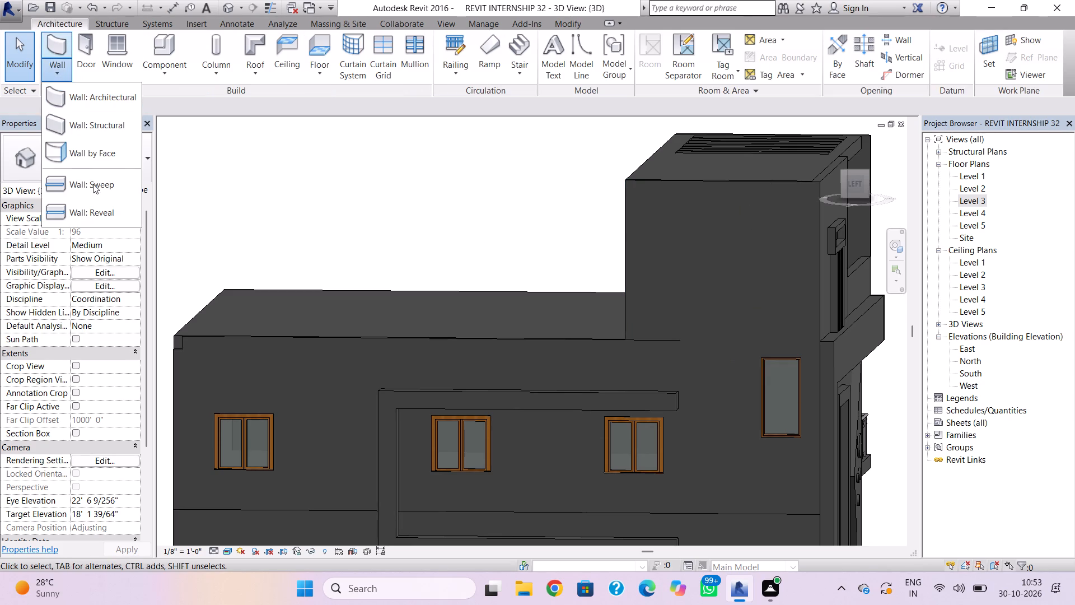
click(93, 184)
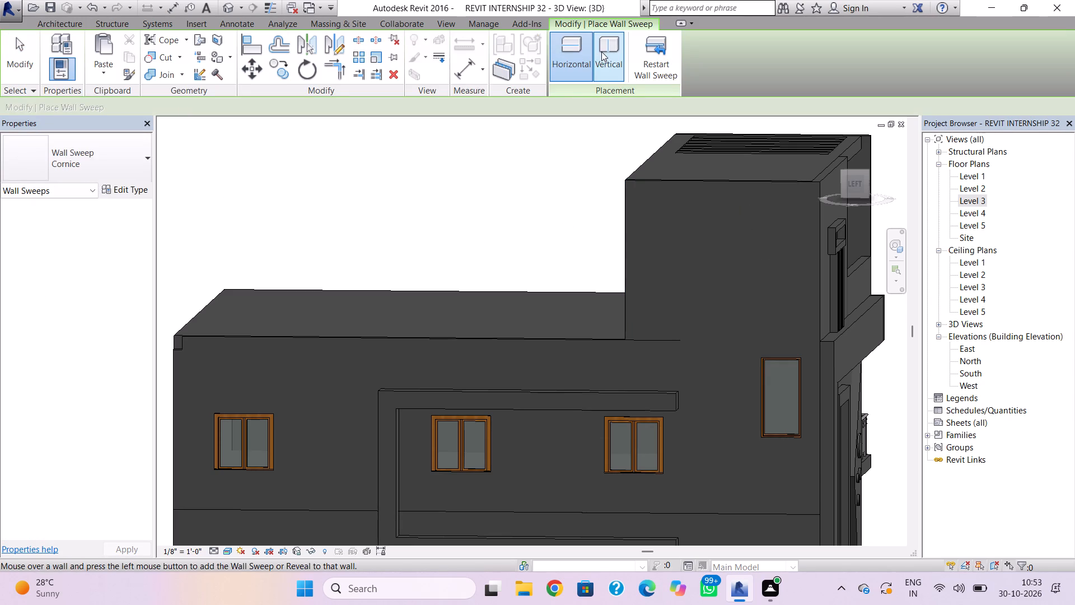
click(601, 52)
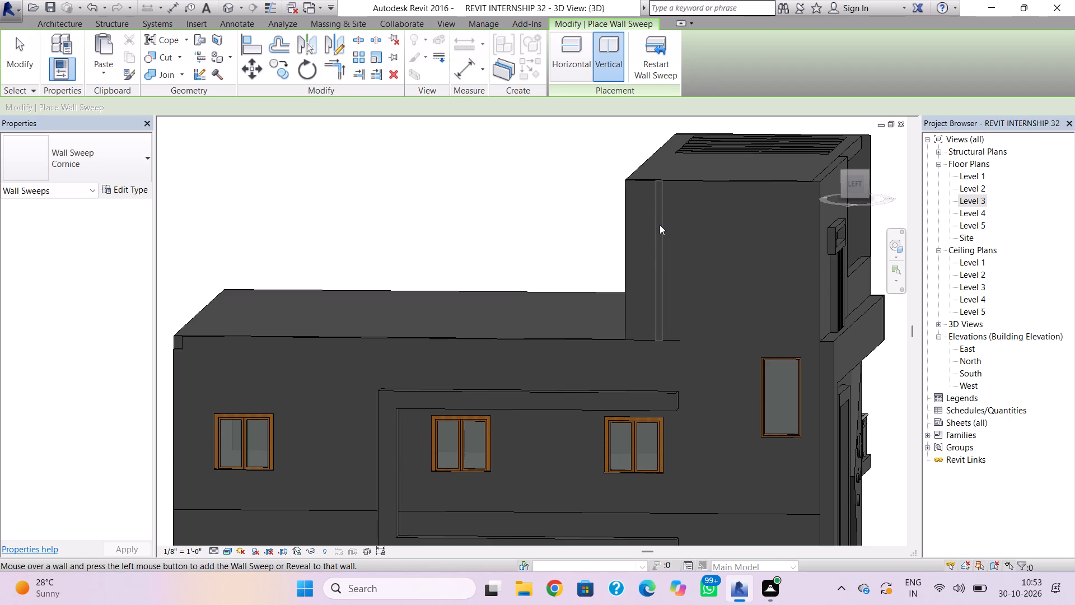
shift+right_drag(662, 226, 663, 227)
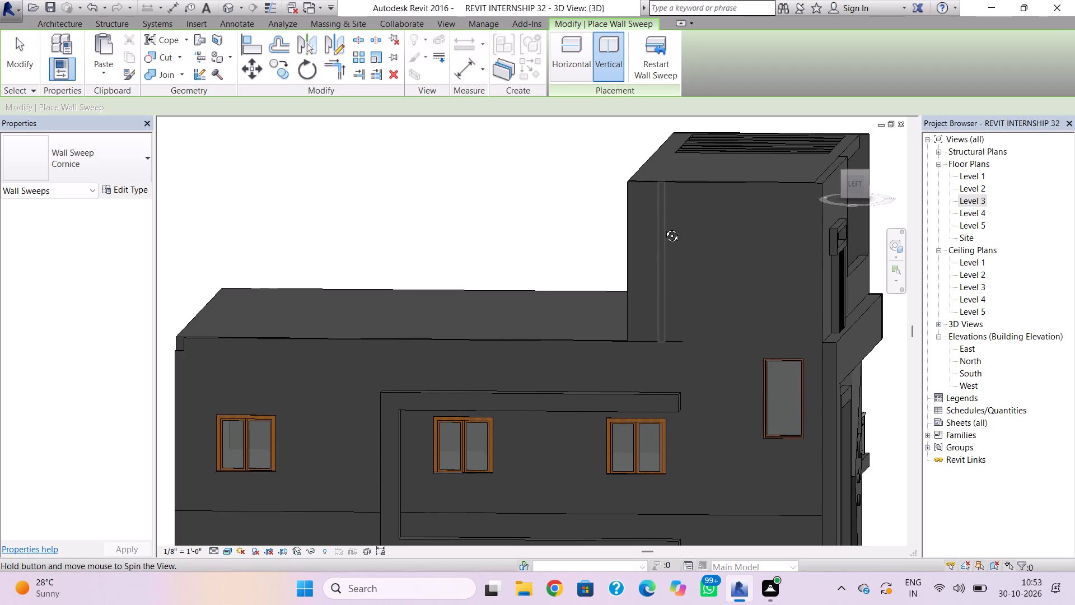
shift+right_drag(663, 227, 675, 228)
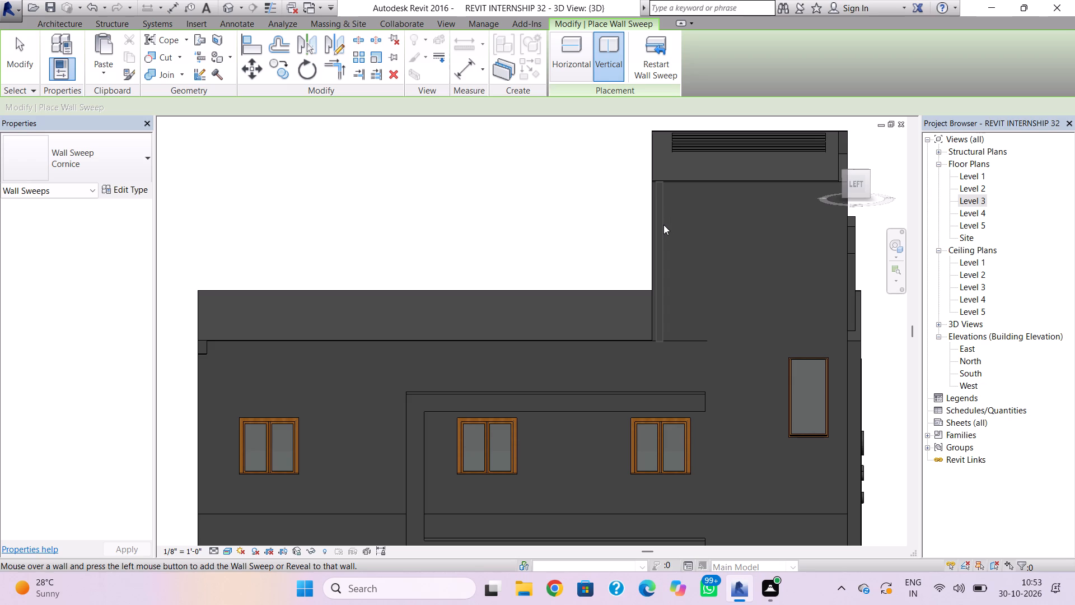
scroll(663, 225, up, 5)
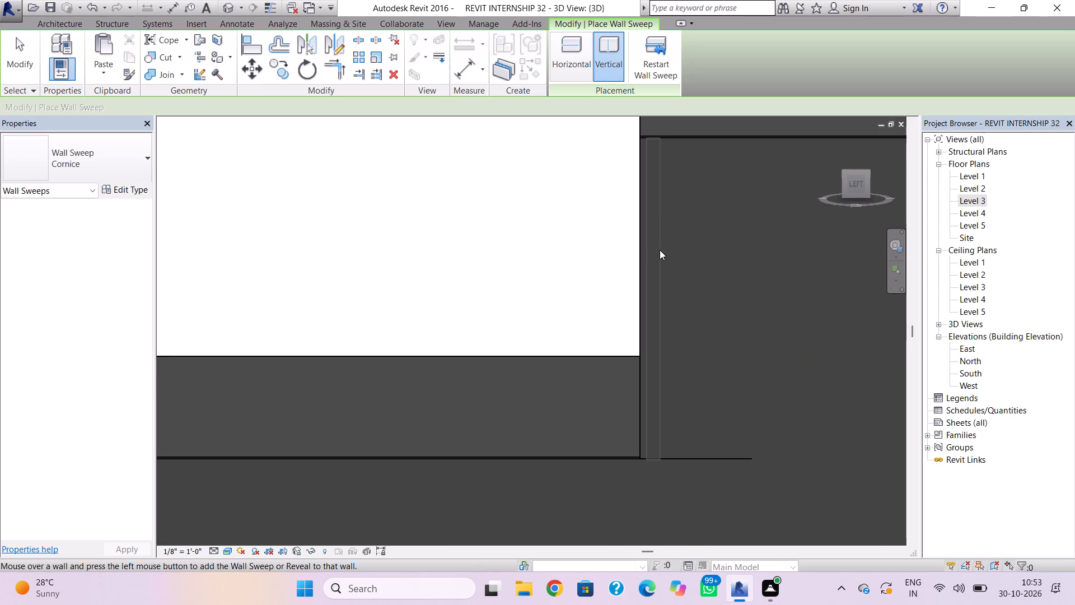
click(660, 250)
click(660, 250)
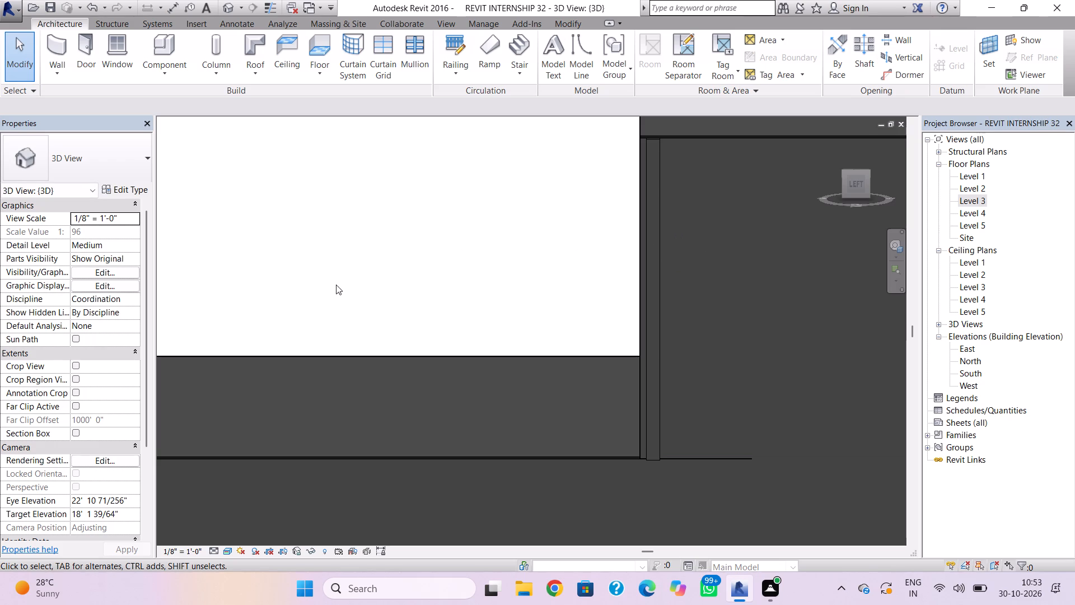
Add two more vertical Cornice wall sweeps beside the first on the upper left-side wall, separated by narrow, even gaps.
click(69, 67)
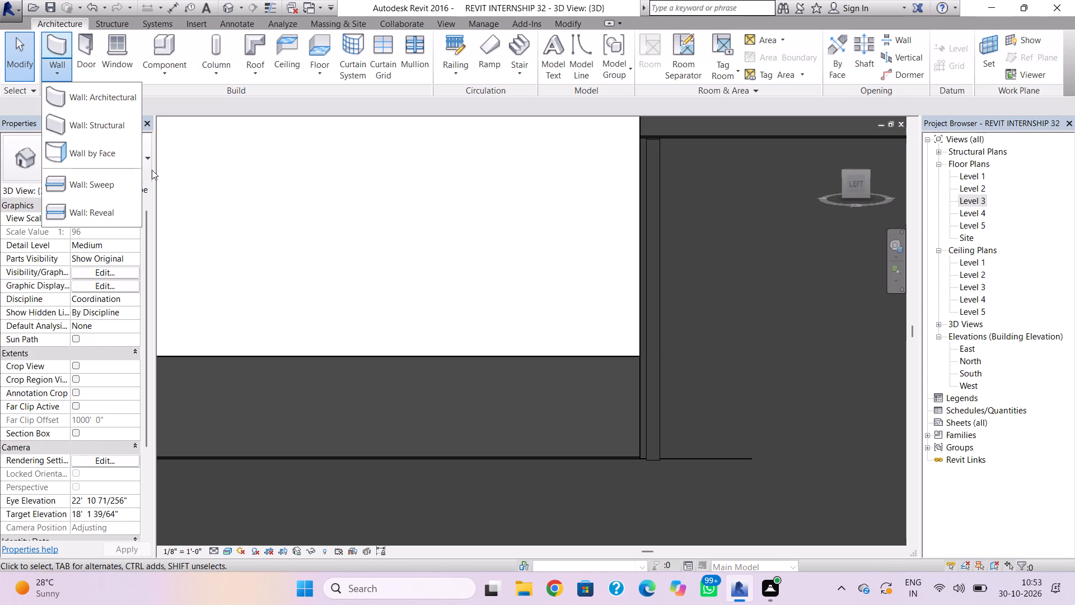
click(109, 194)
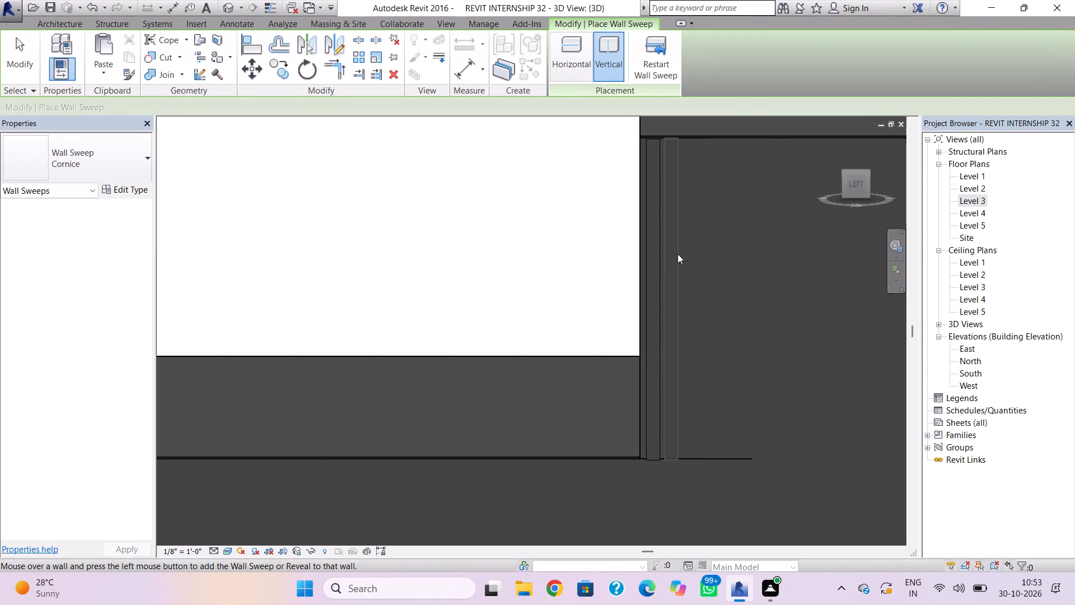
click(683, 255)
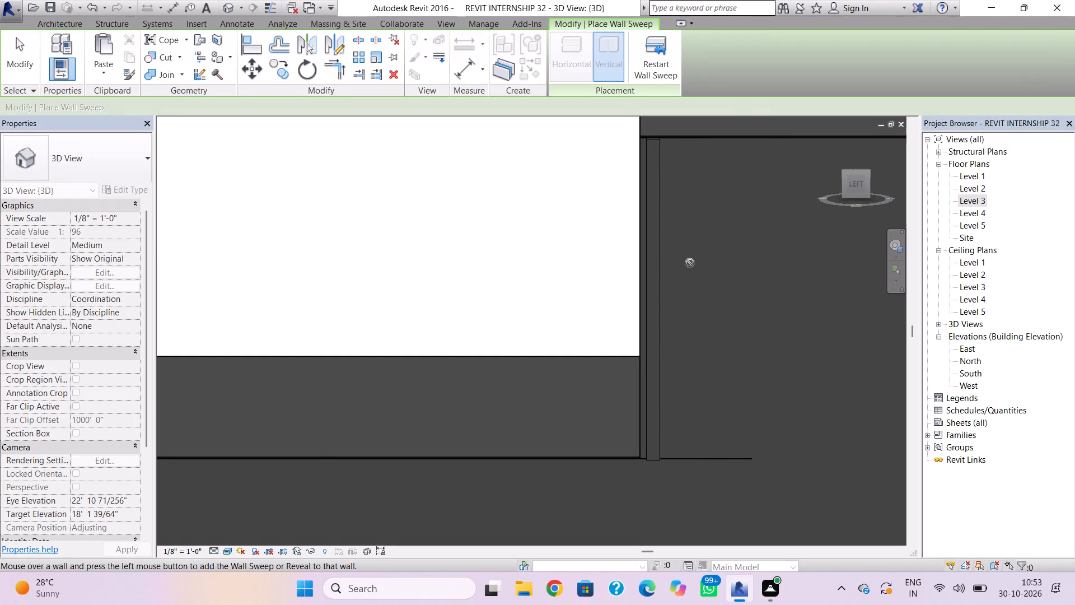
click(716, 269)
middle_drag(723, 273, 694, 268)
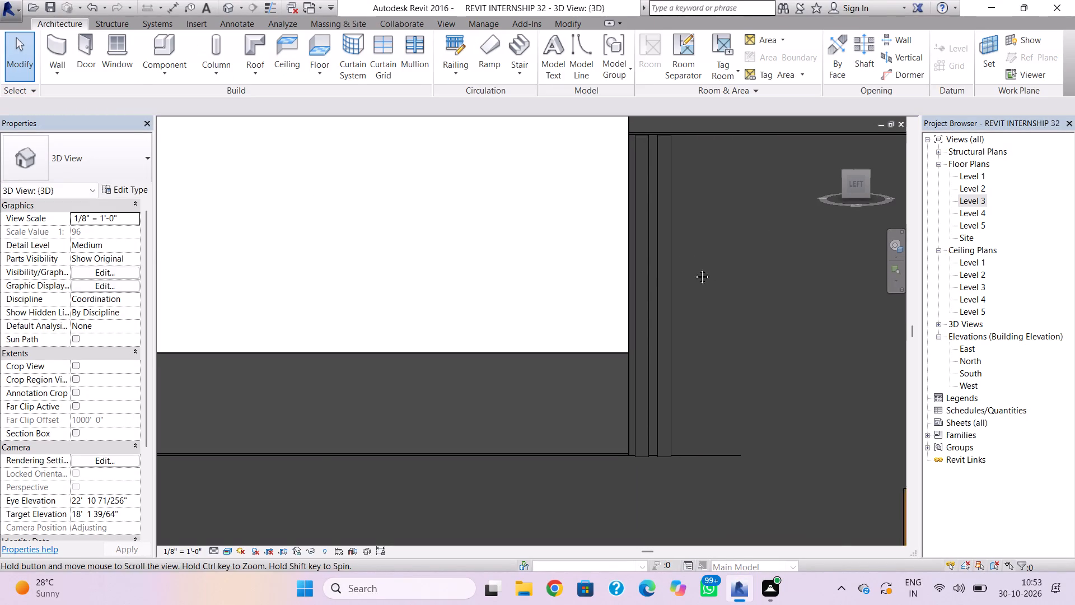
middle_drag(694, 268, 615, 262)
click(68, 71)
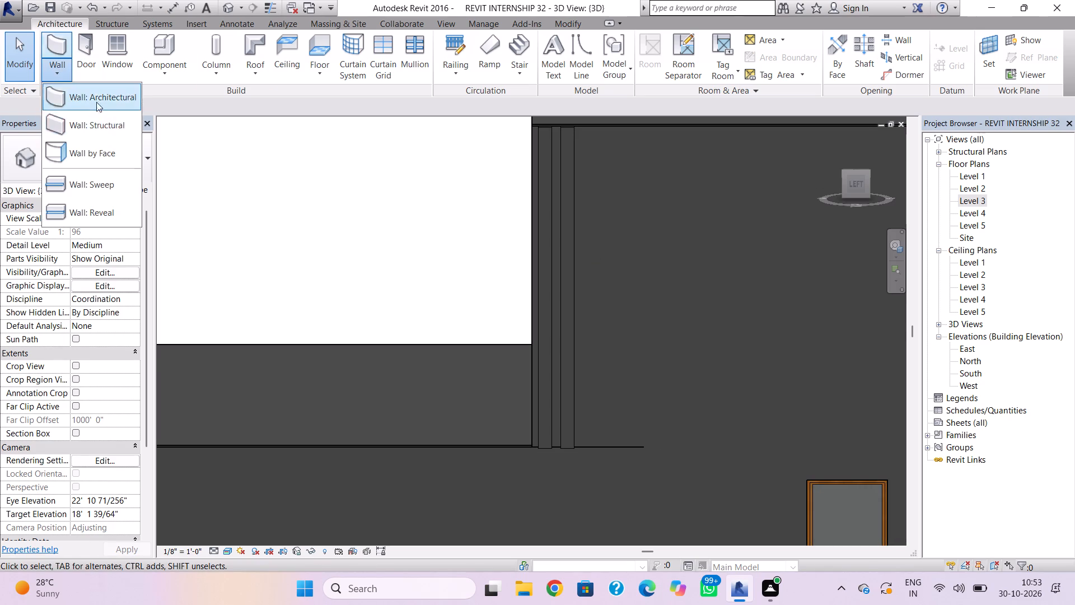
click(125, 178)
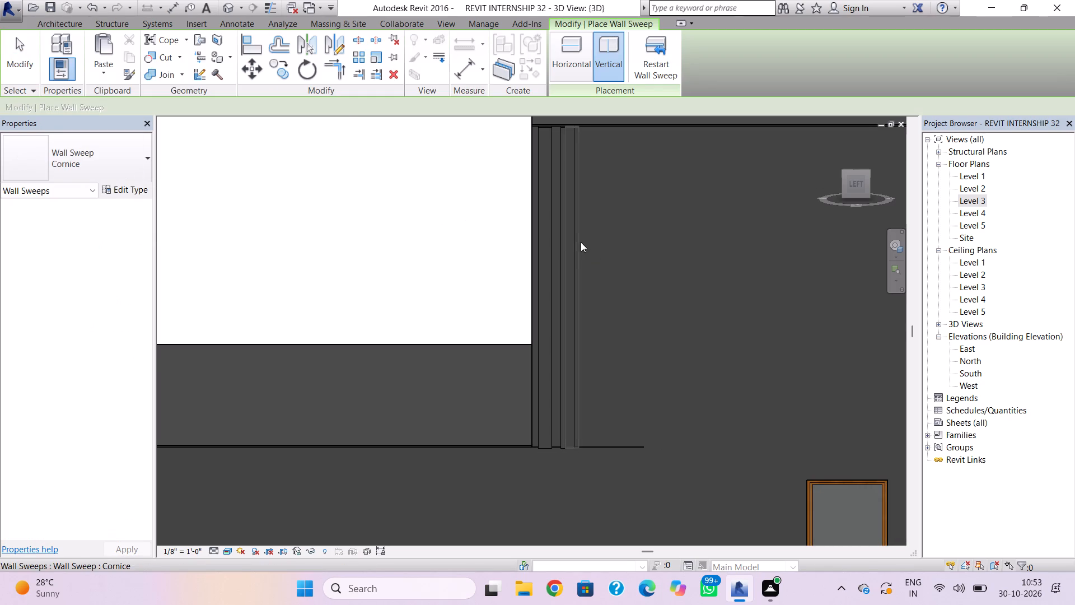
click(595, 252)
click(631, 267)
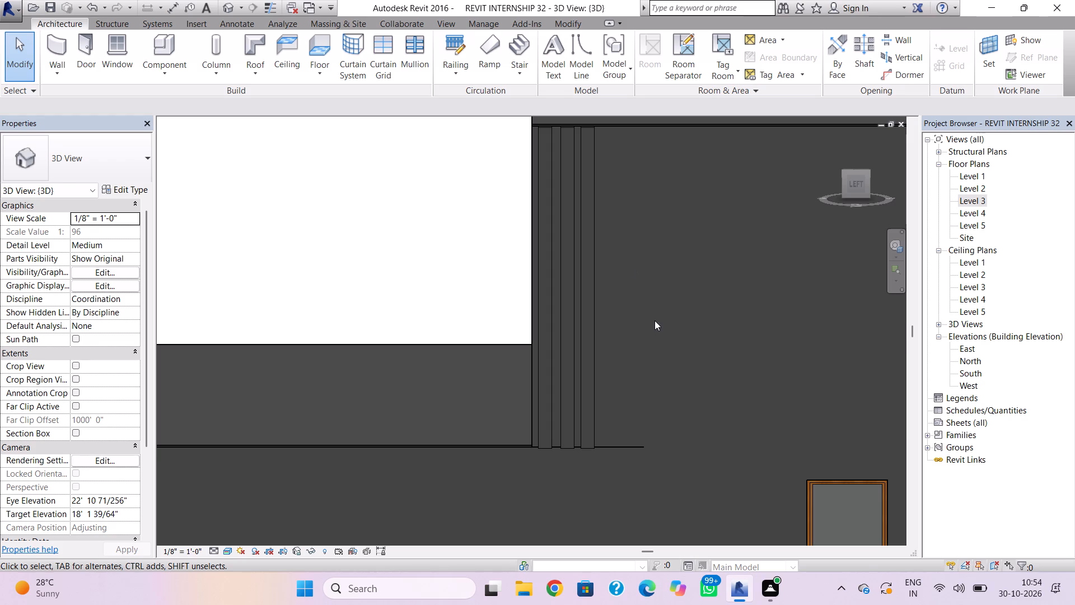
shift+right_drag(655, 320, 646, 337)
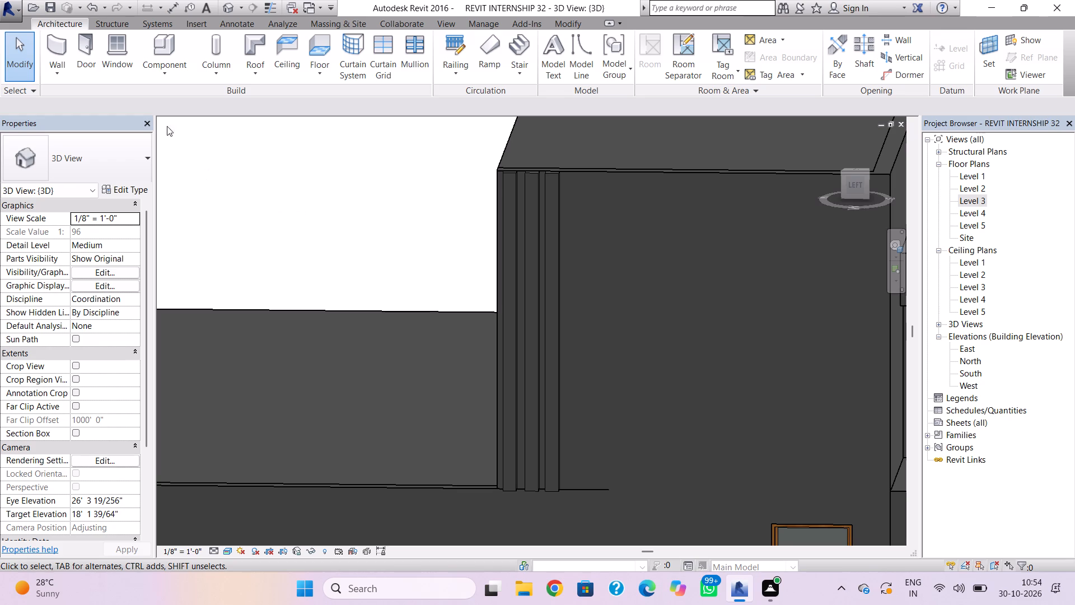
Add four more vertical Cornice wall sweeps on the upper left-side wall, continuing the row toward the front with narrow, even gaps.
click(59, 75)
click(84, 189)
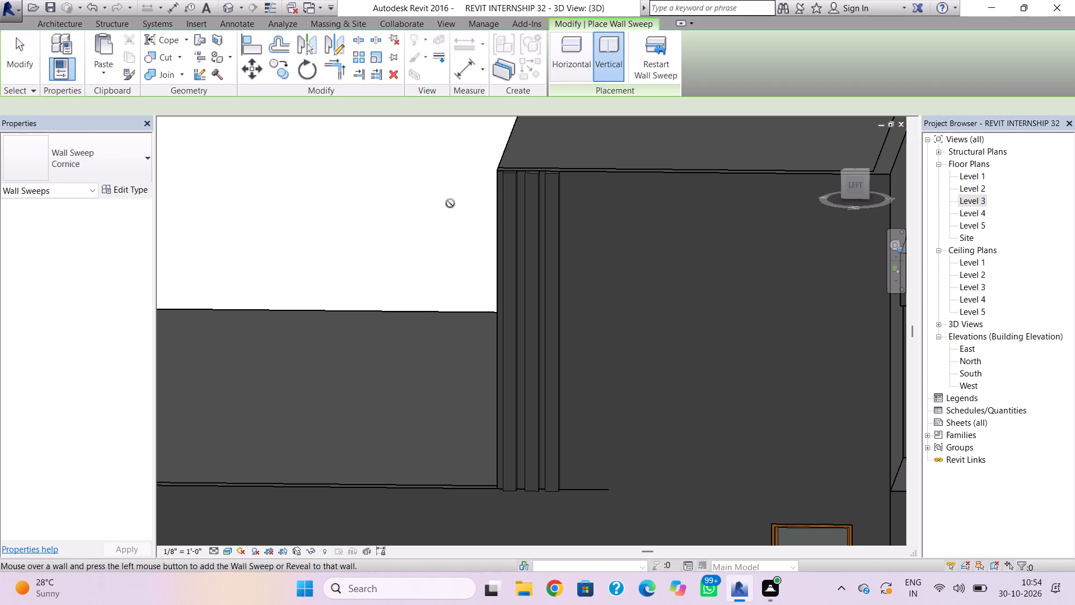
double_click(581, 268)
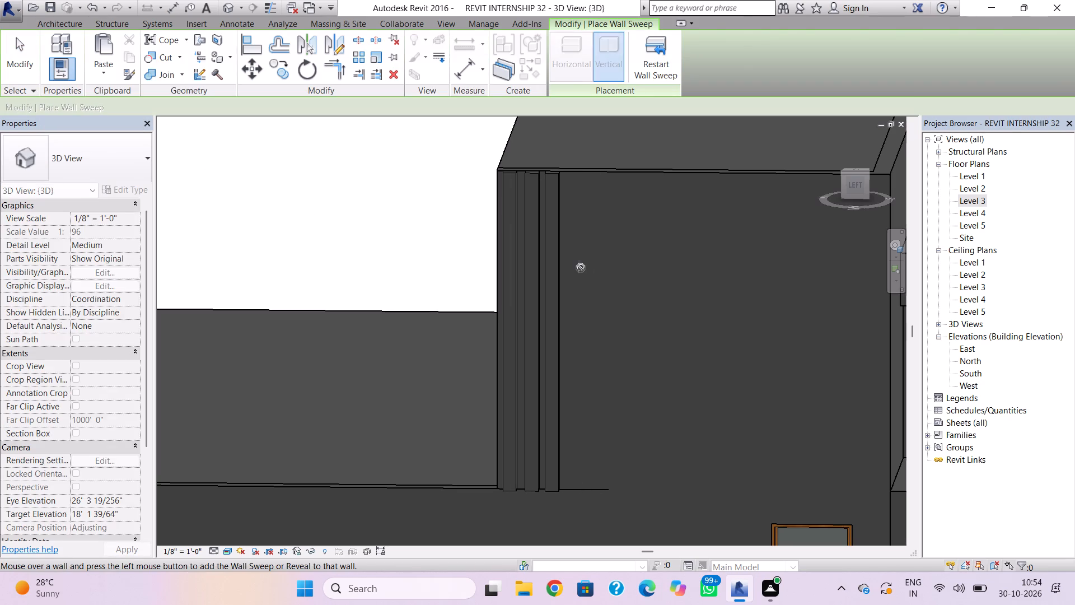
click(57, 69)
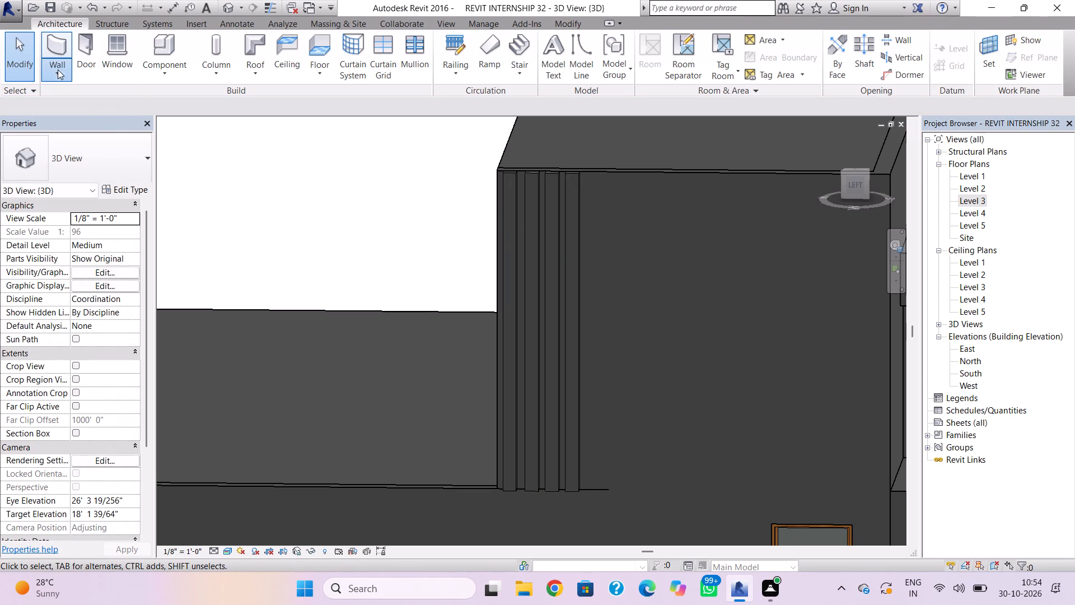
click(95, 183)
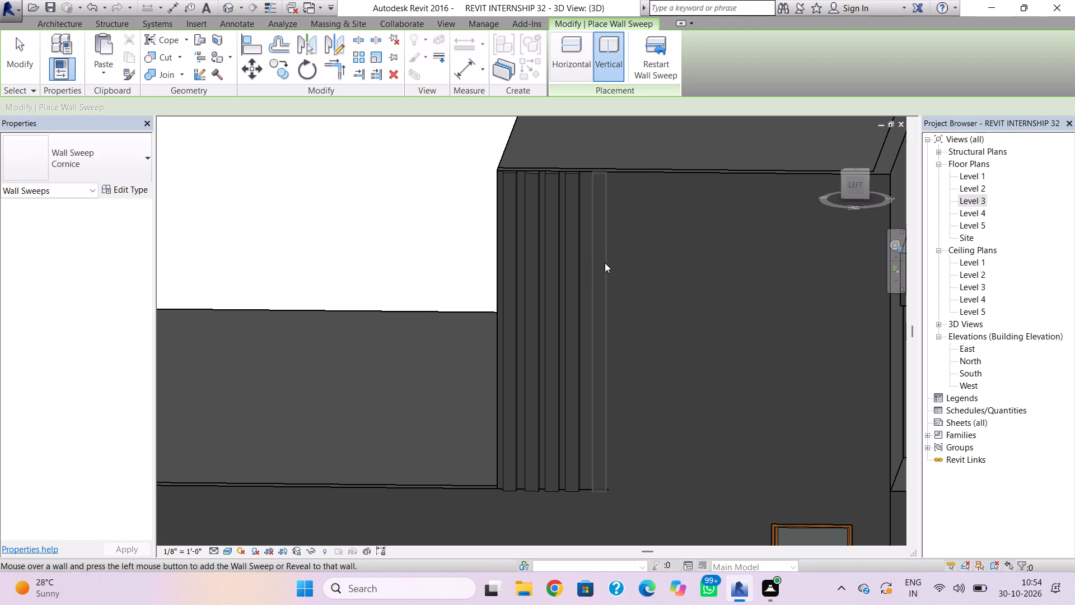
double_click(605, 265)
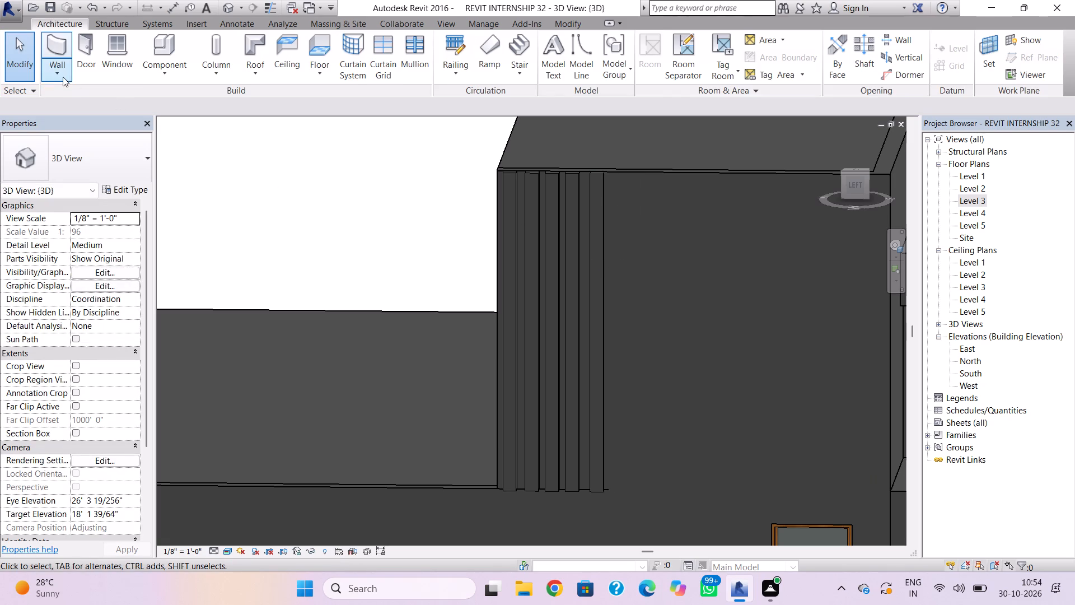
click(62, 76)
click(98, 194)
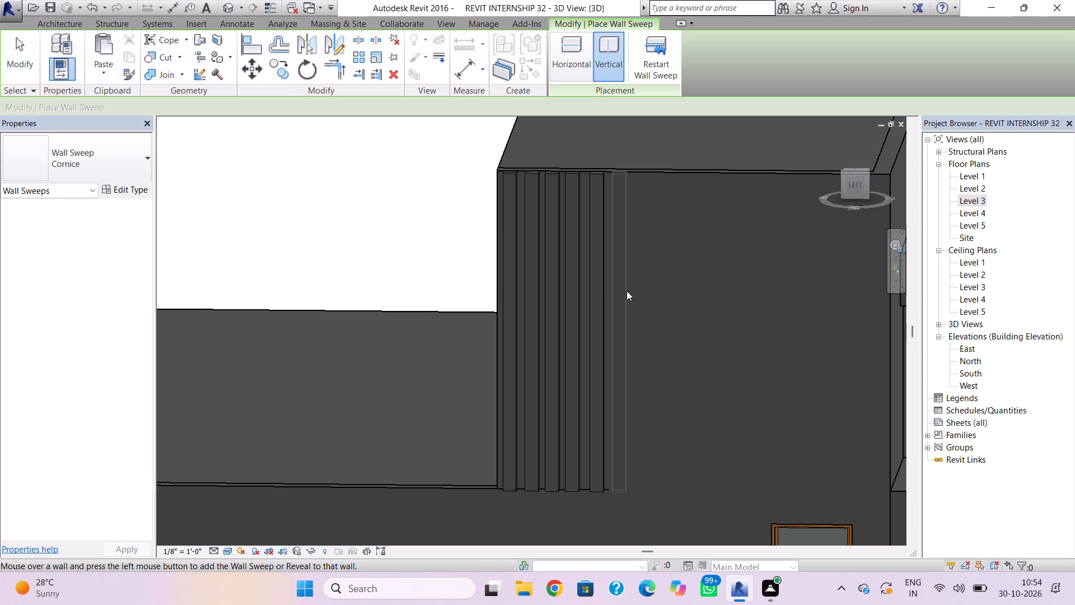
double_click(627, 291)
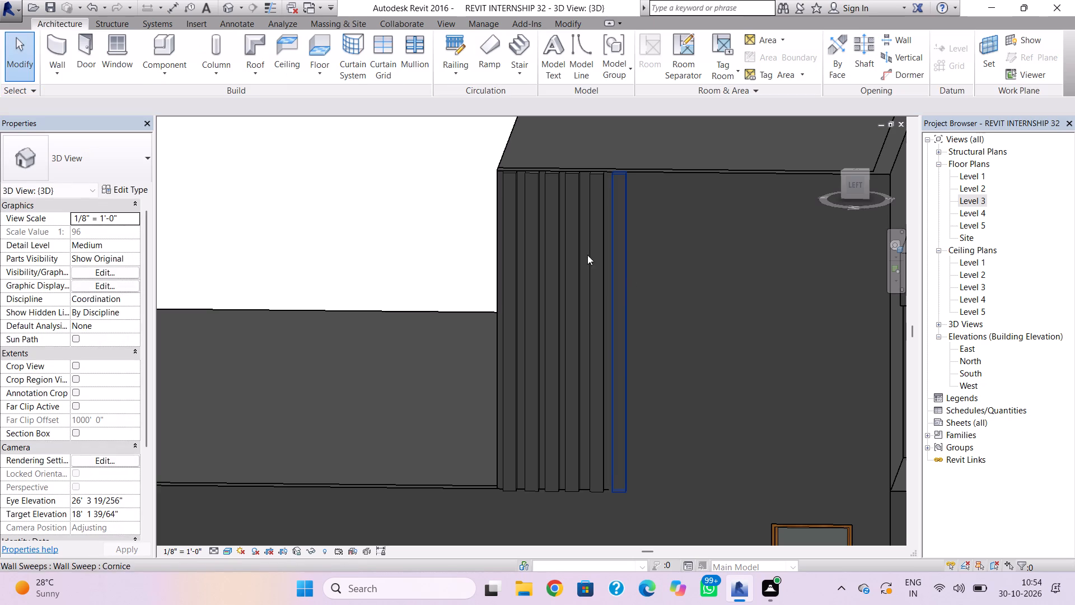
click(55, 72)
click(72, 178)
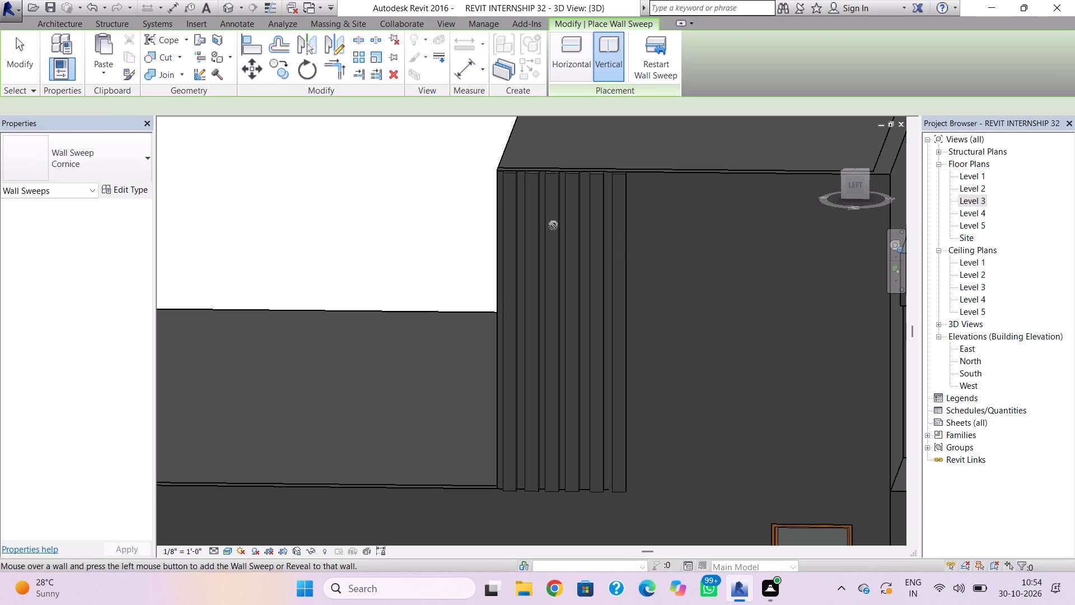
click(649, 266)
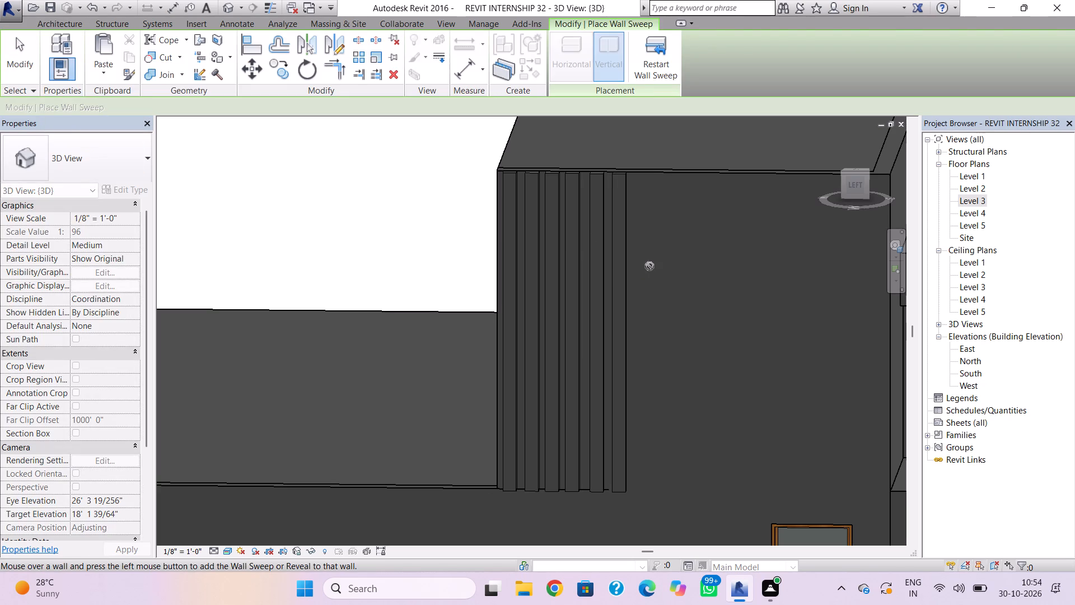
click(649, 266)
Continue the row with four further vertical Cornice wall sweeps at the same spacing, past the middle of the upper left-side wall.
click(42, 76)
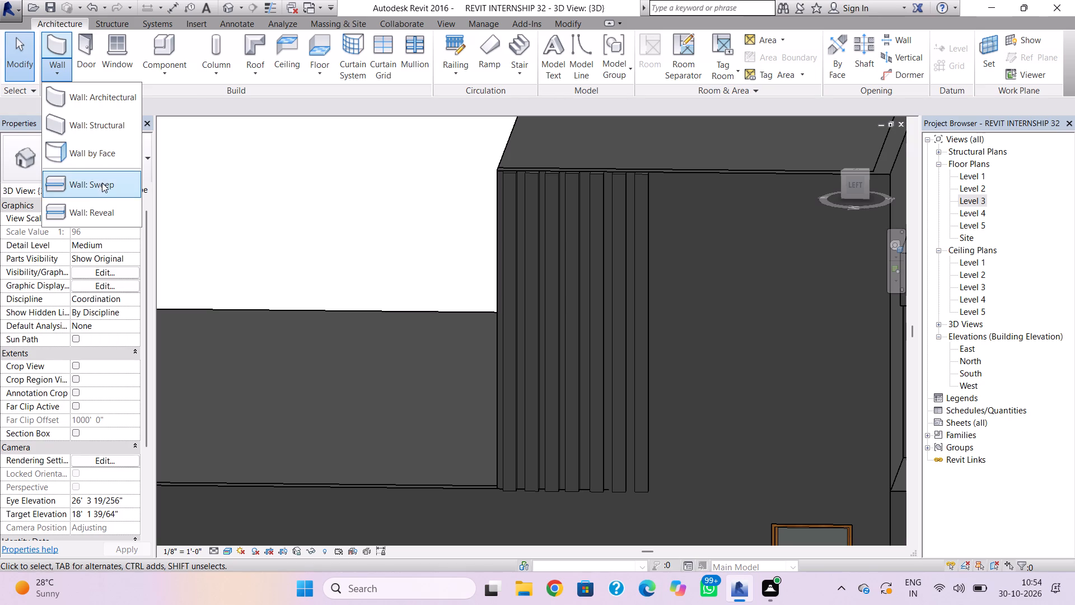
click(114, 189)
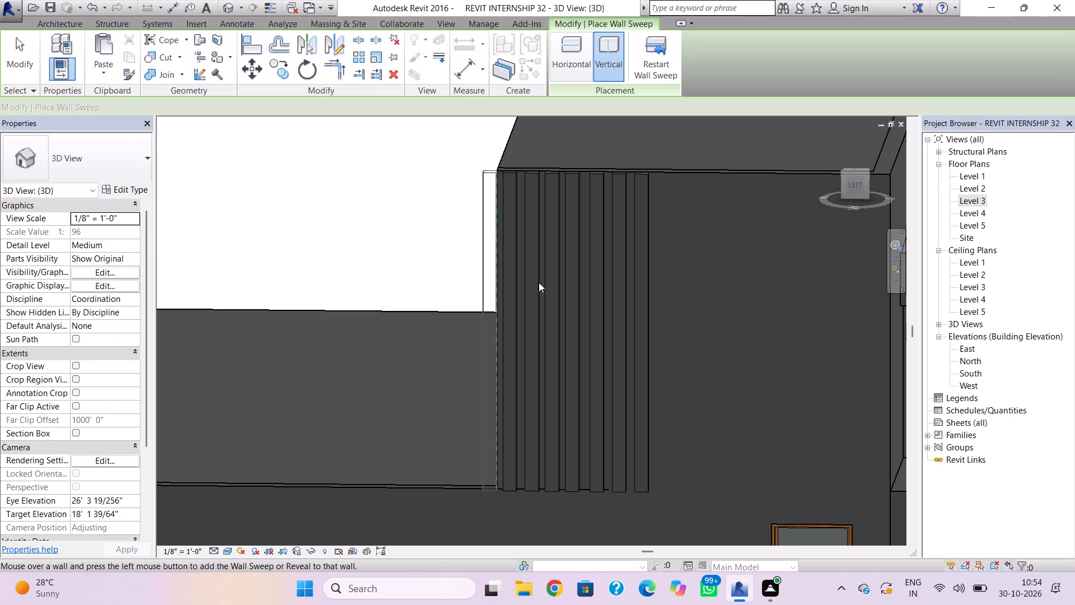
double_click(672, 286)
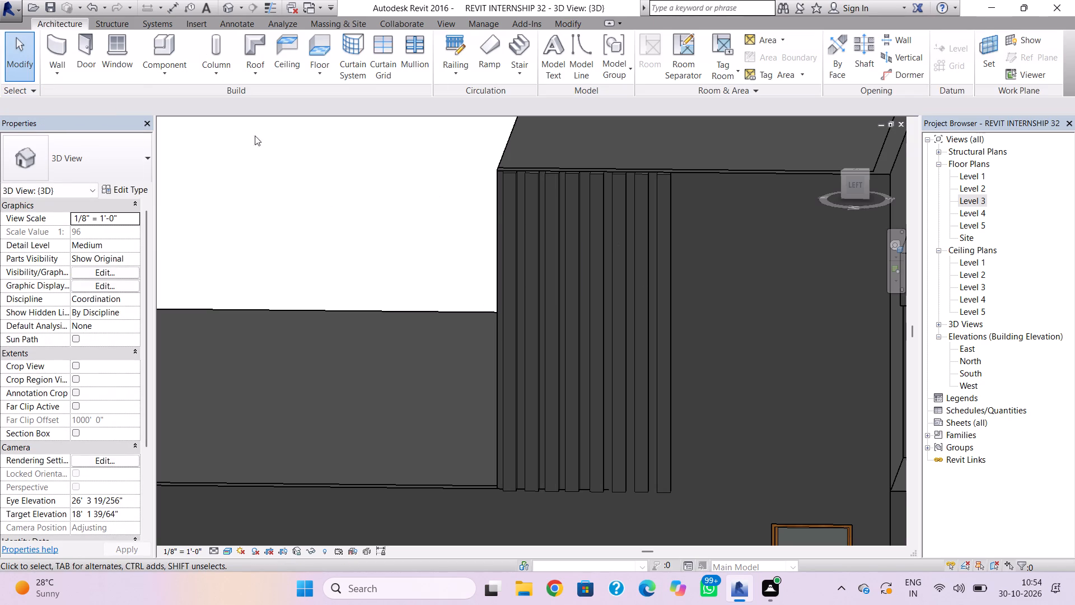
click(72, 79)
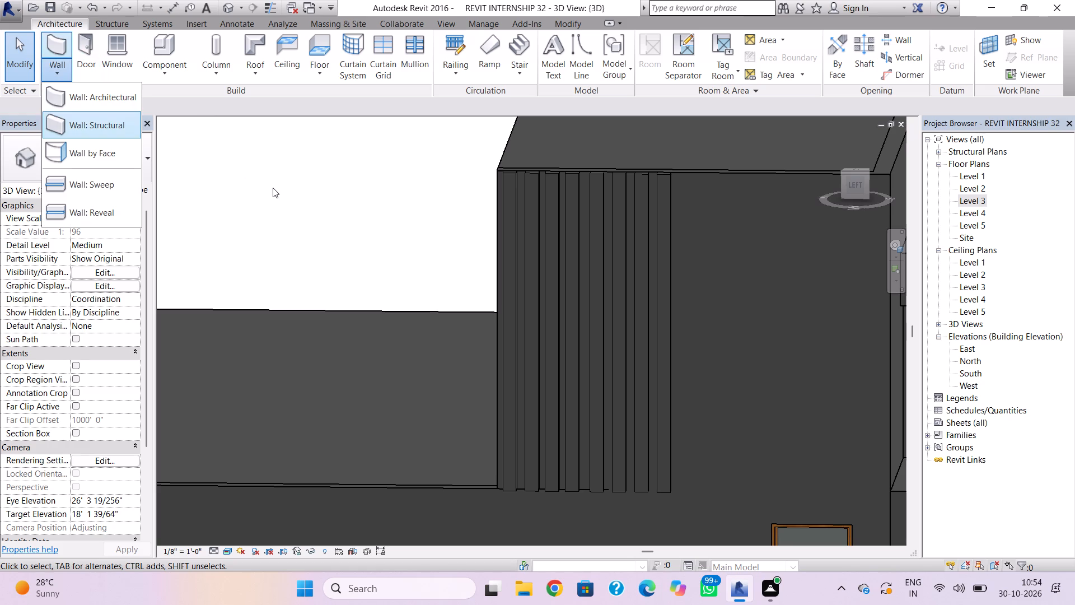
click(125, 193)
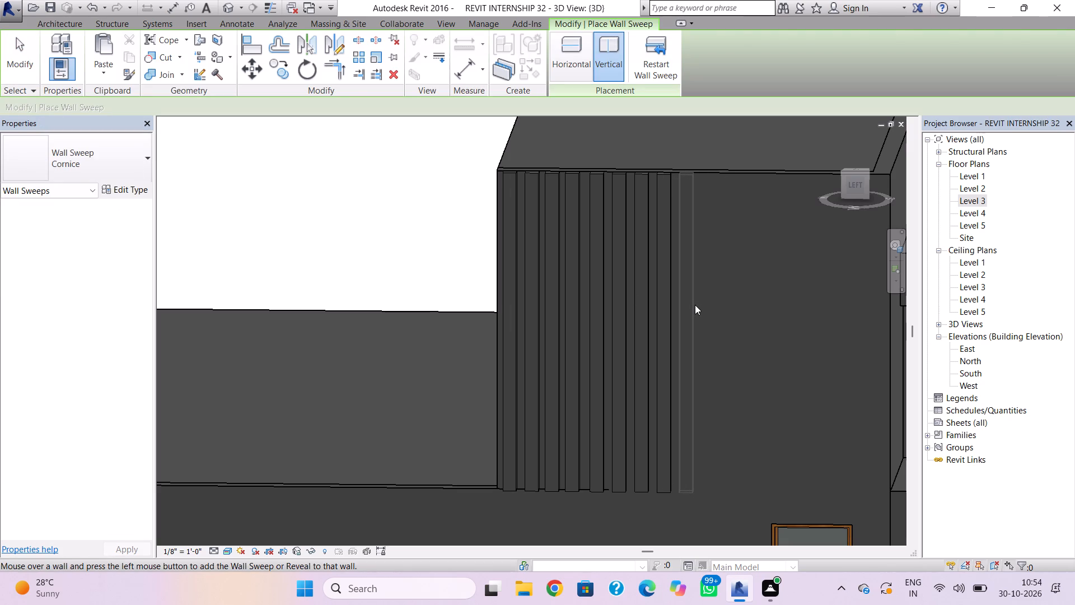
double_click(695, 305)
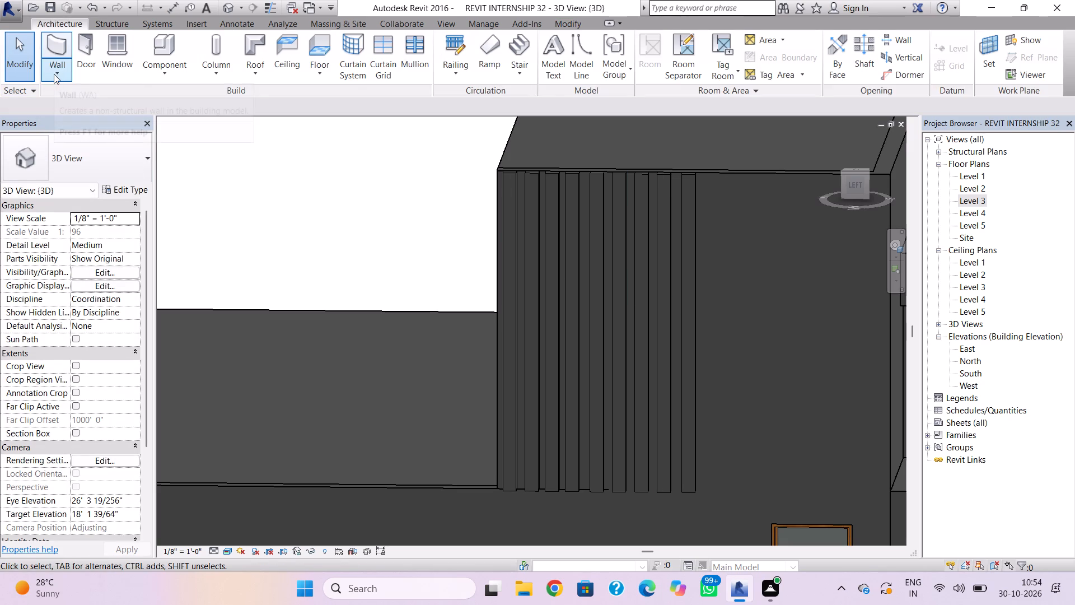
click(54, 74)
click(72, 181)
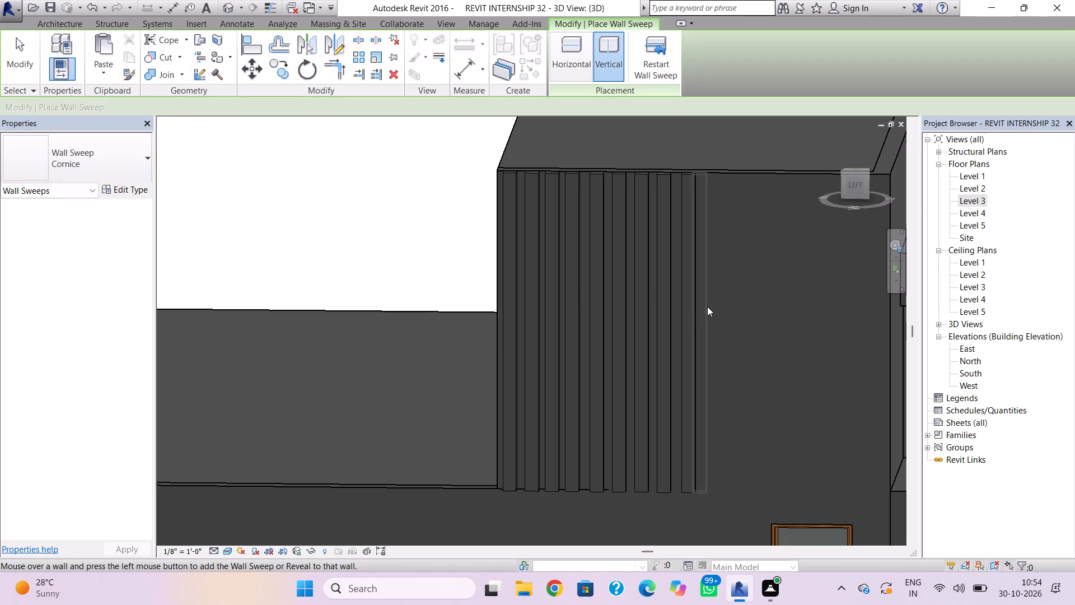
double_click(718, 317)
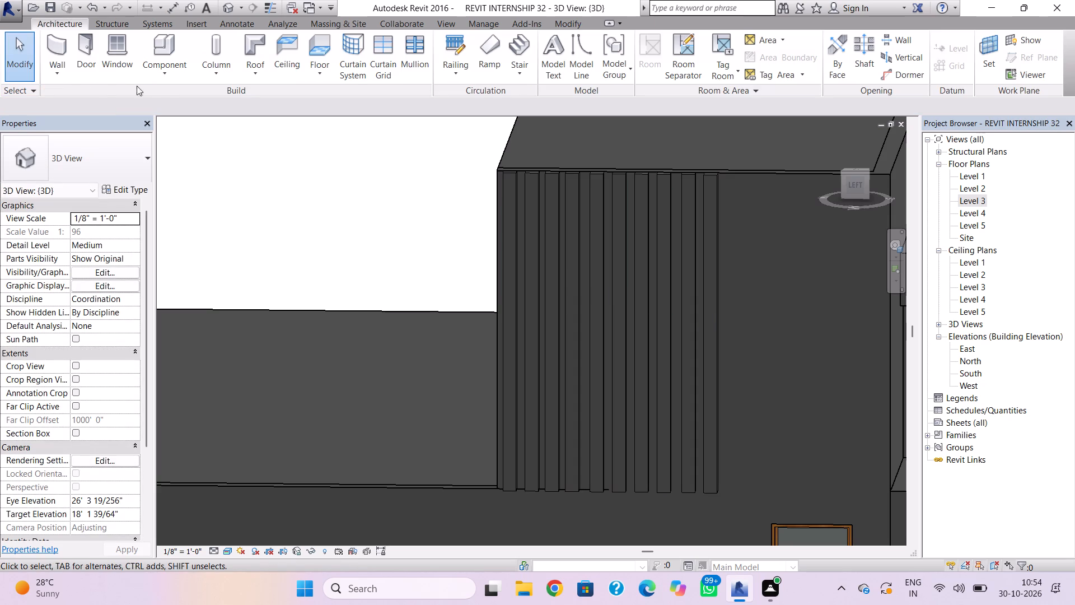
click(54, 74)
click(77, 185)
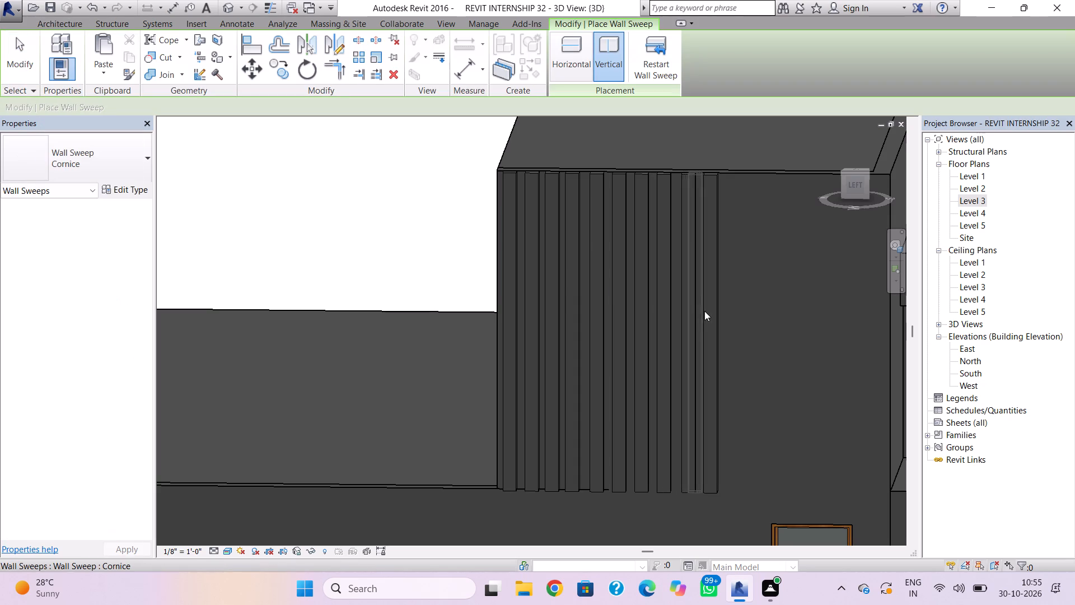
double_click(740, 337)
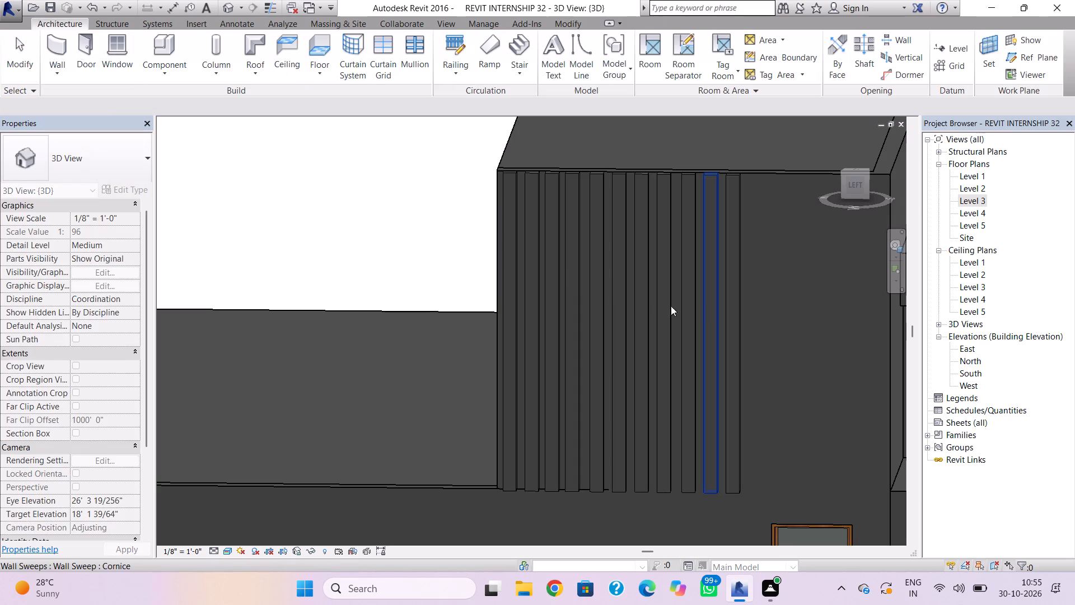
Place three more evenly spaced vertical Cornice wall sweeps, extending the row toward the front edge of the upper left-side wall.
click(61, 59)
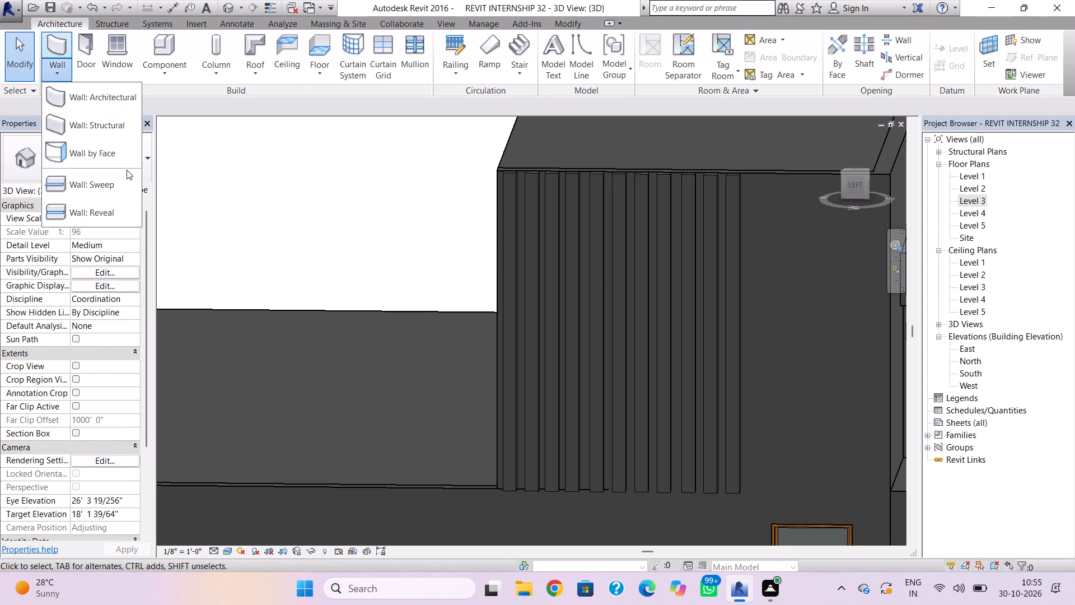
click(122, 182)
double_click(764, 302)
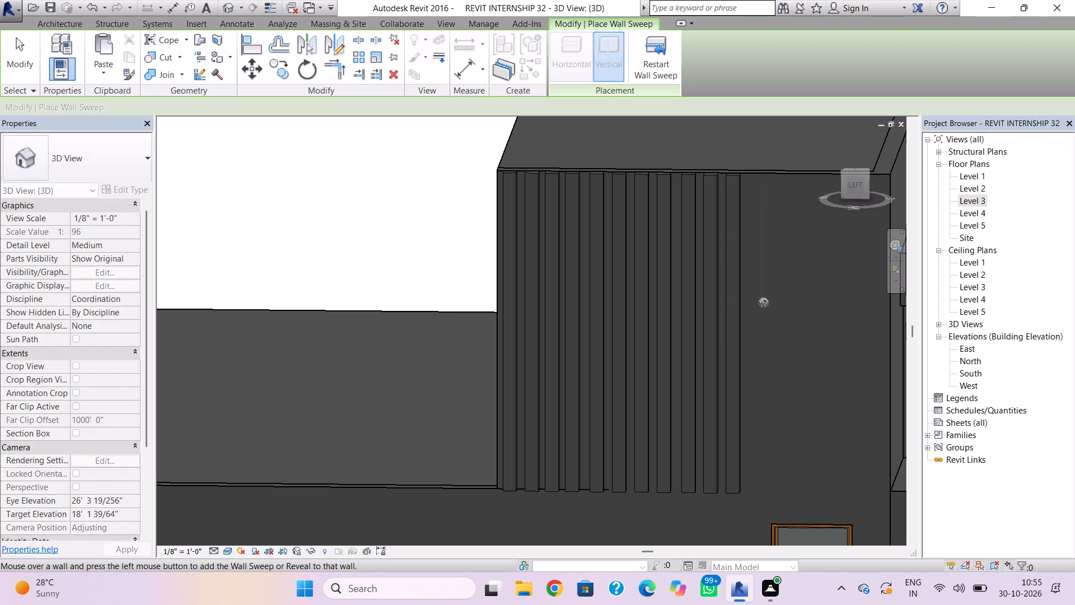
click(59, 74)
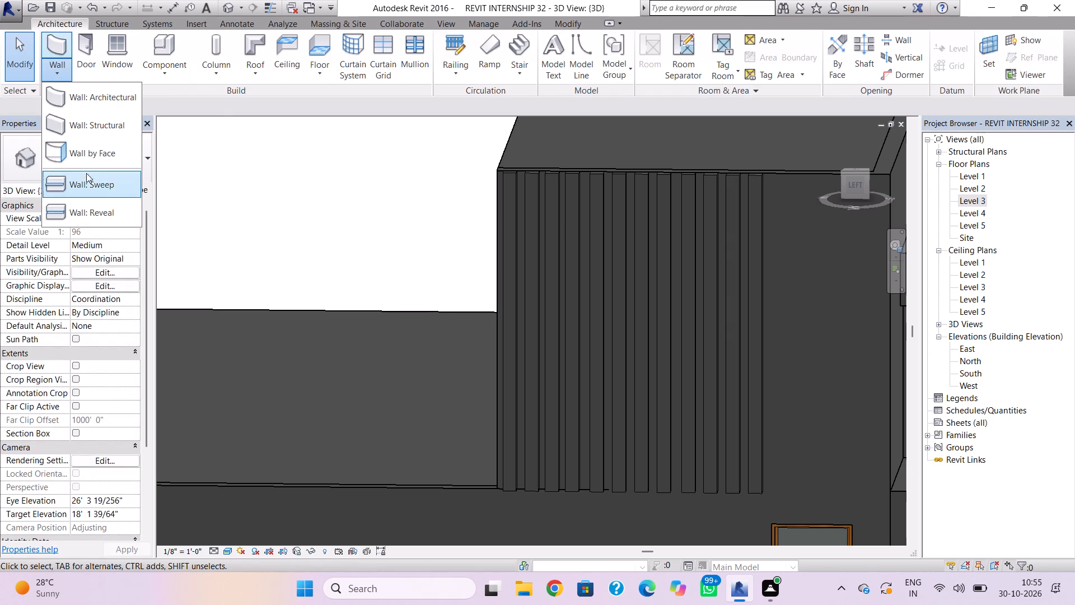
click(87, 182)
middle_drag(685, 287, 582, 293)
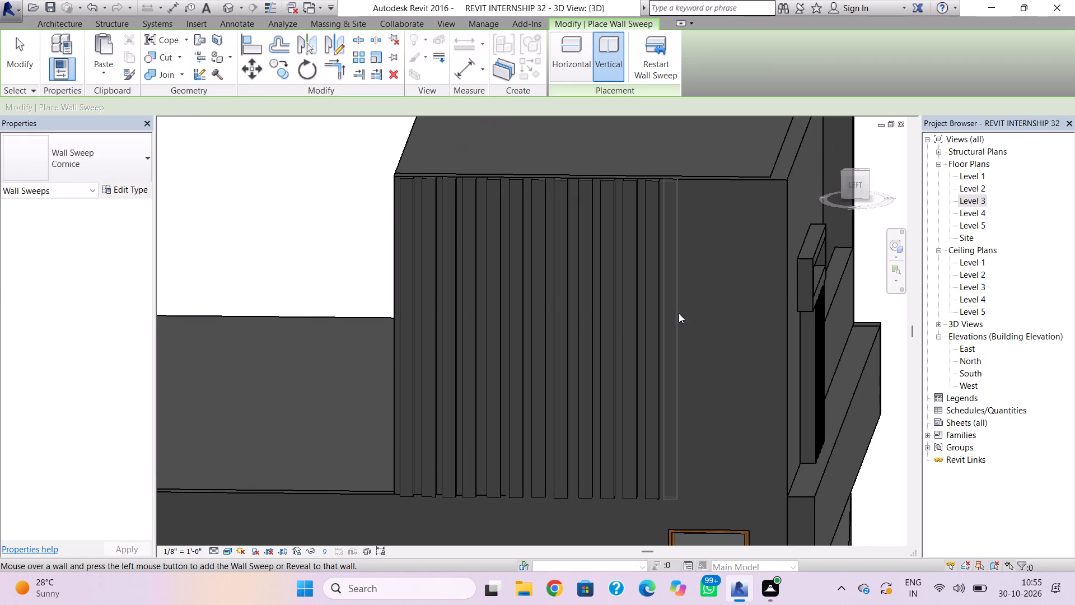
double_click(682, 316)
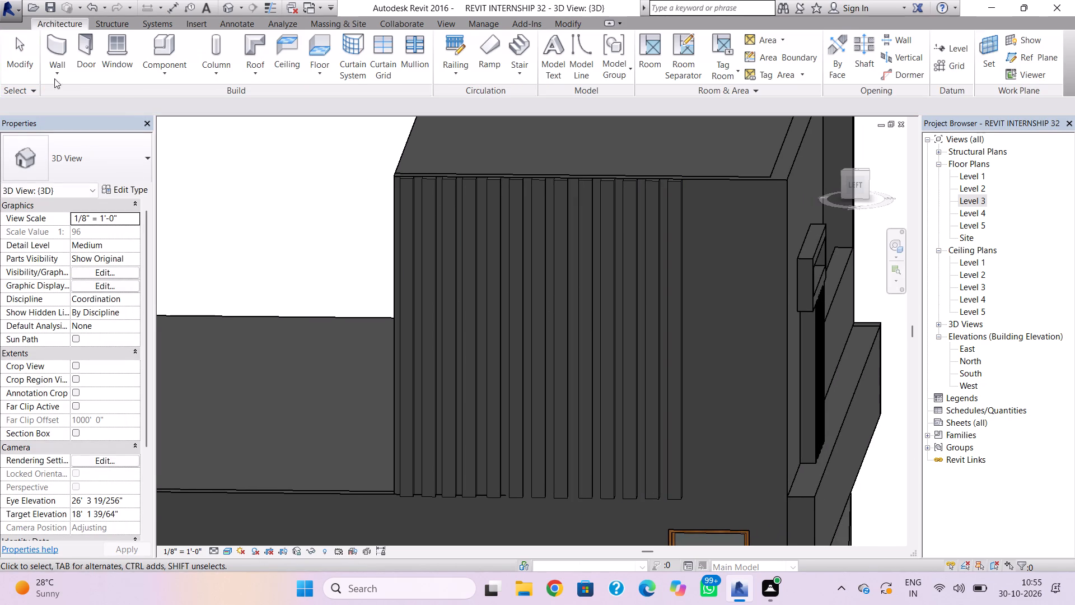
click(45, 76)
click(106, 179)
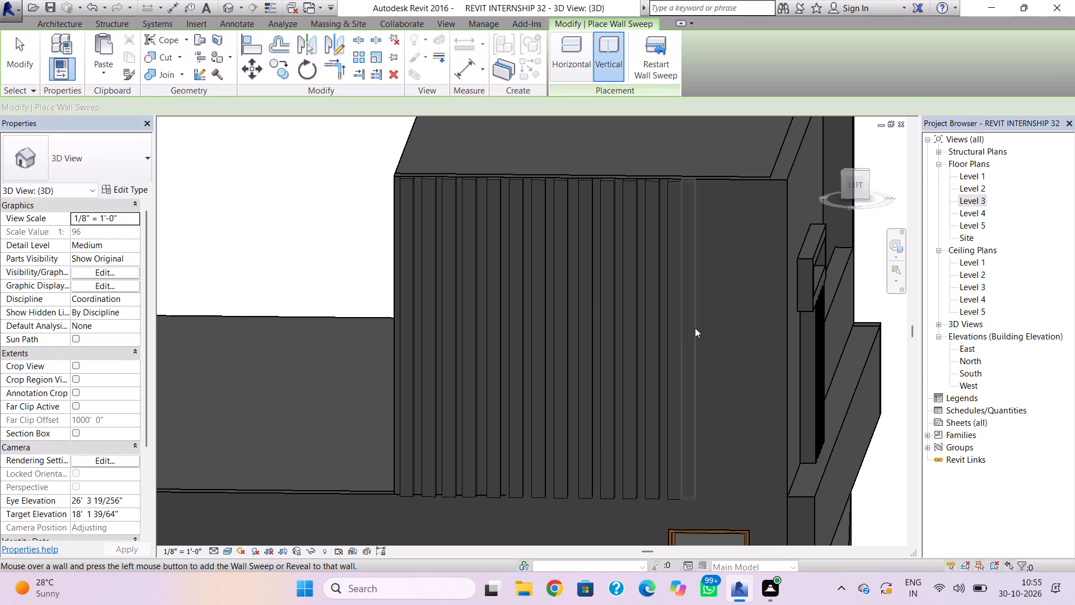
double_click(705, 345)
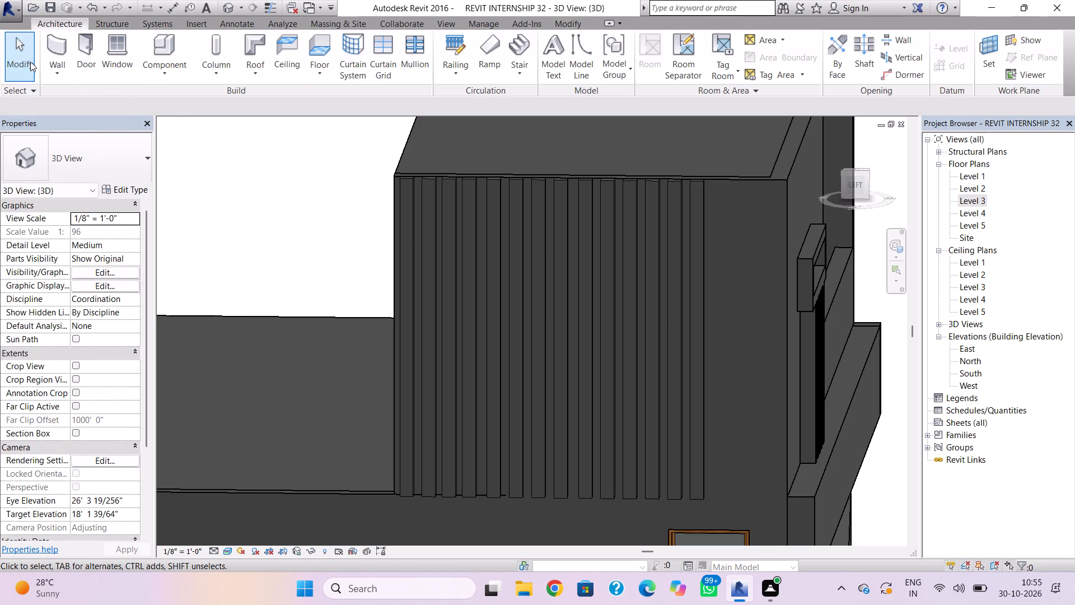
Complete the row with three more vertical Cornice wall sweeps, placing the last one close to the upper left-side wall's front edge.
click(41, 71)
click(68, 173)
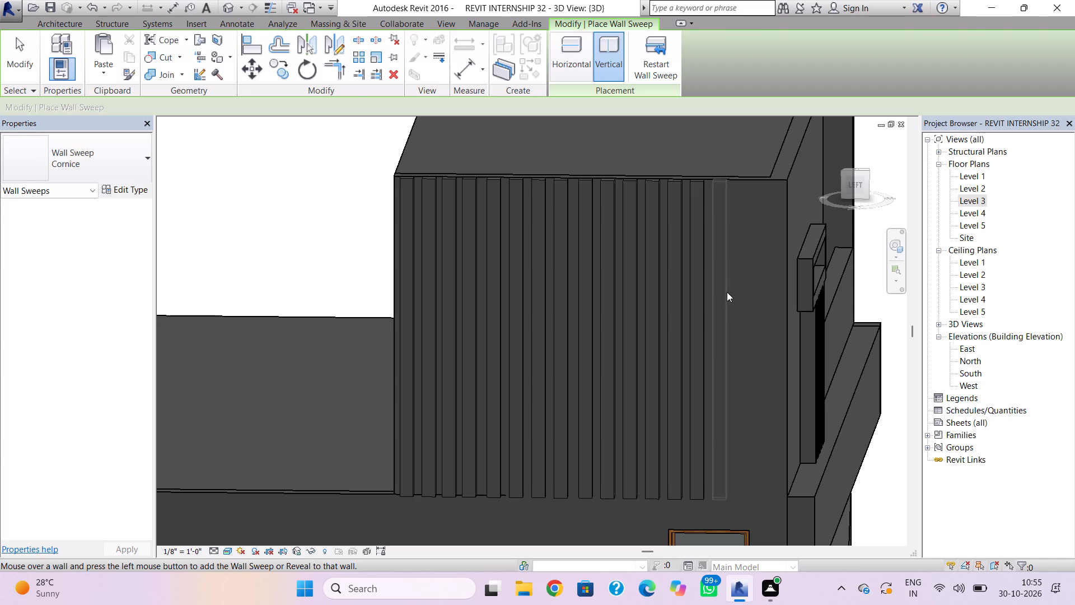
double_click(727, 292)
click(53, 76)
click(71, 188)
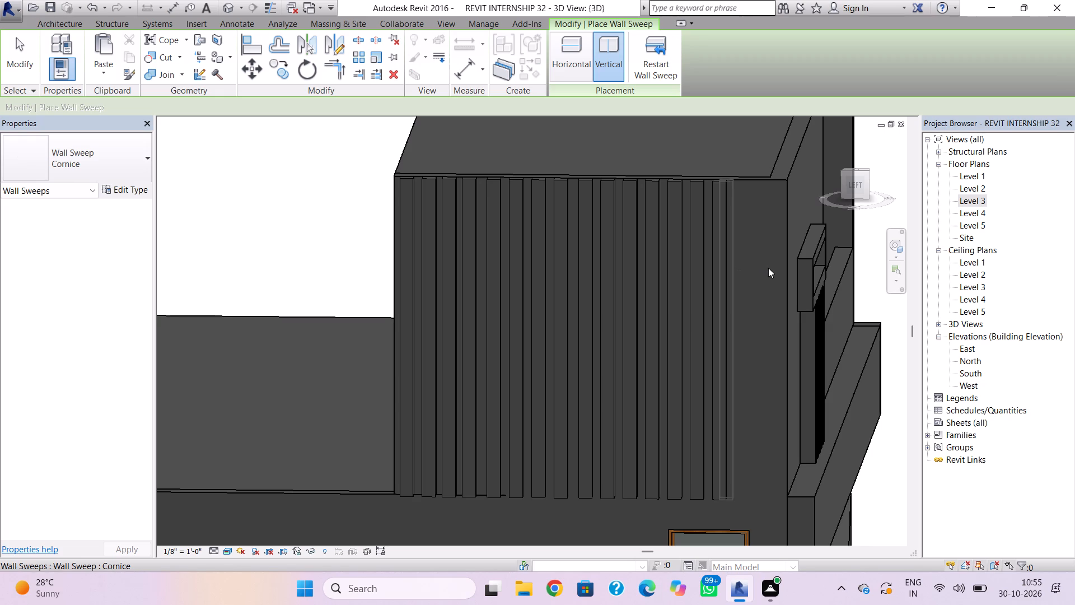
double_click(752, 310)
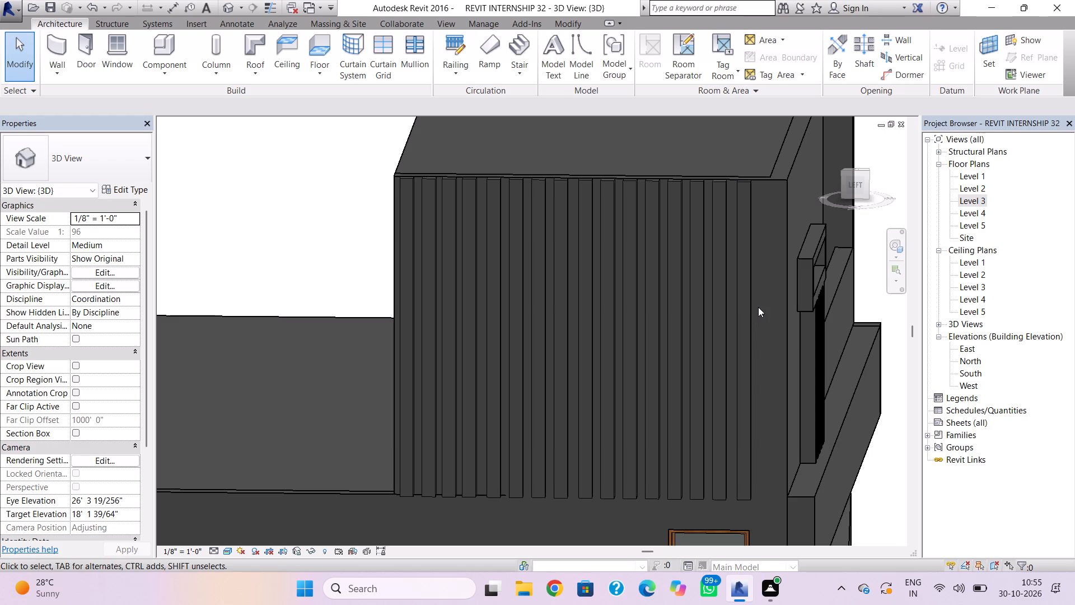
click(57, 64)
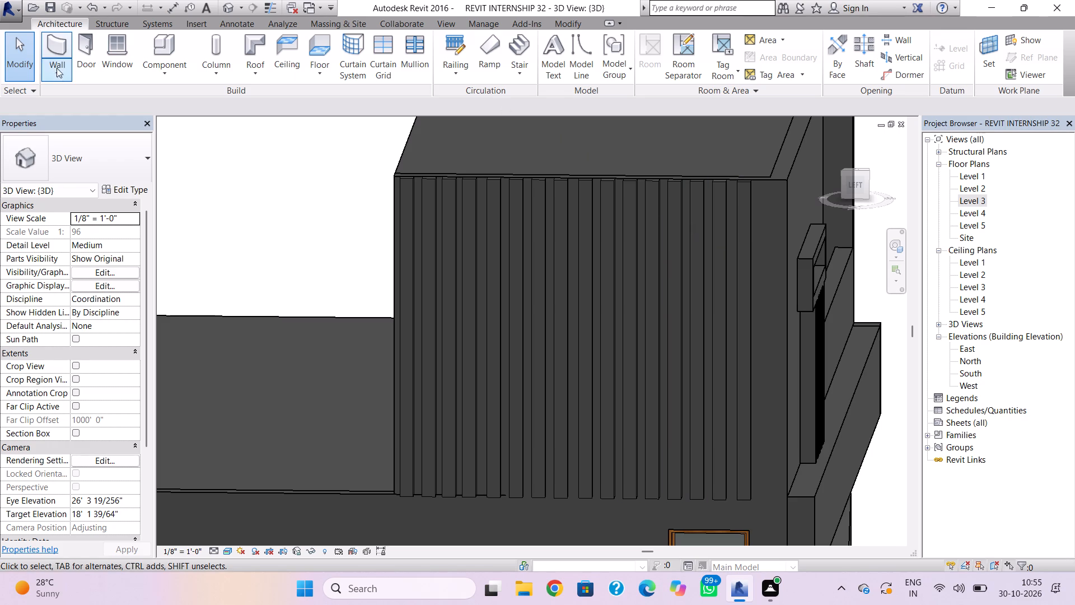
click(72, 188)
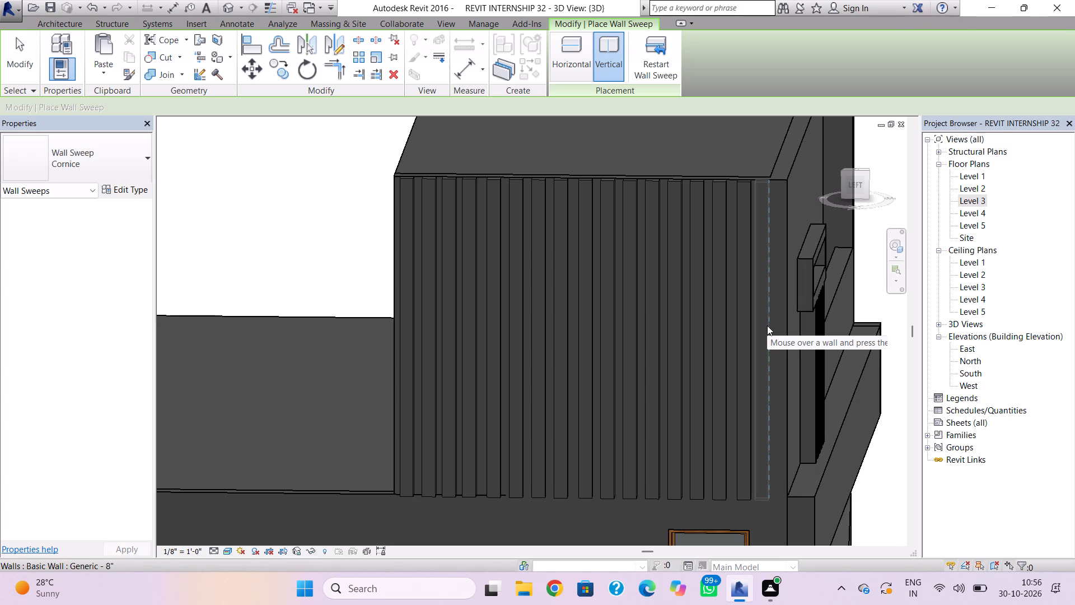
click(767, 325)
click(776, 335)
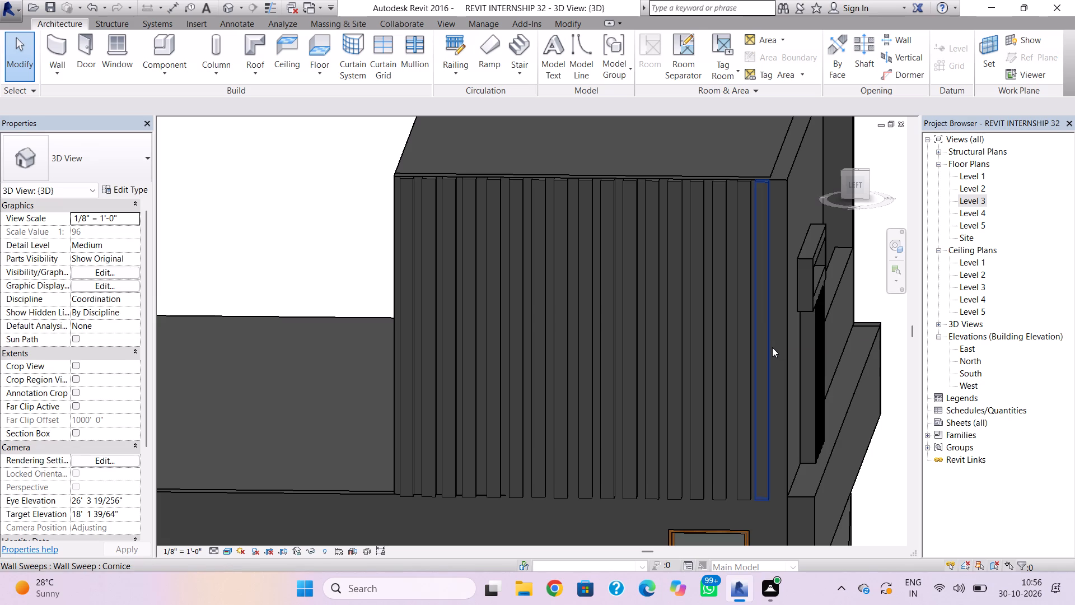
key(Escape)
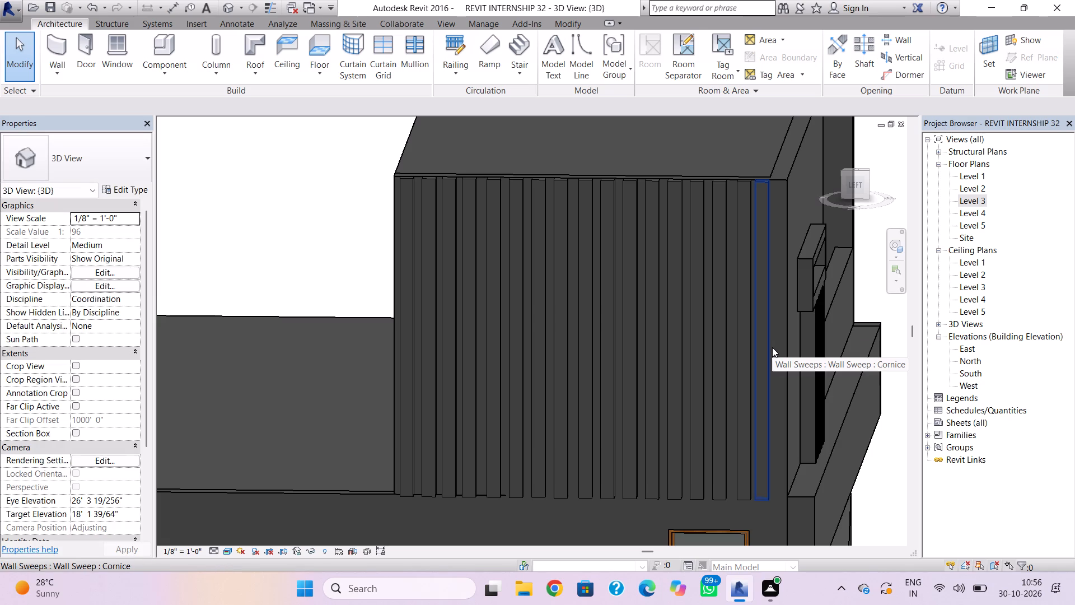
key(Escape)
Nudge the last vertical Cornice wall sweep slightly closer to the front edge of the upper left-side wall.
click(772, 347)
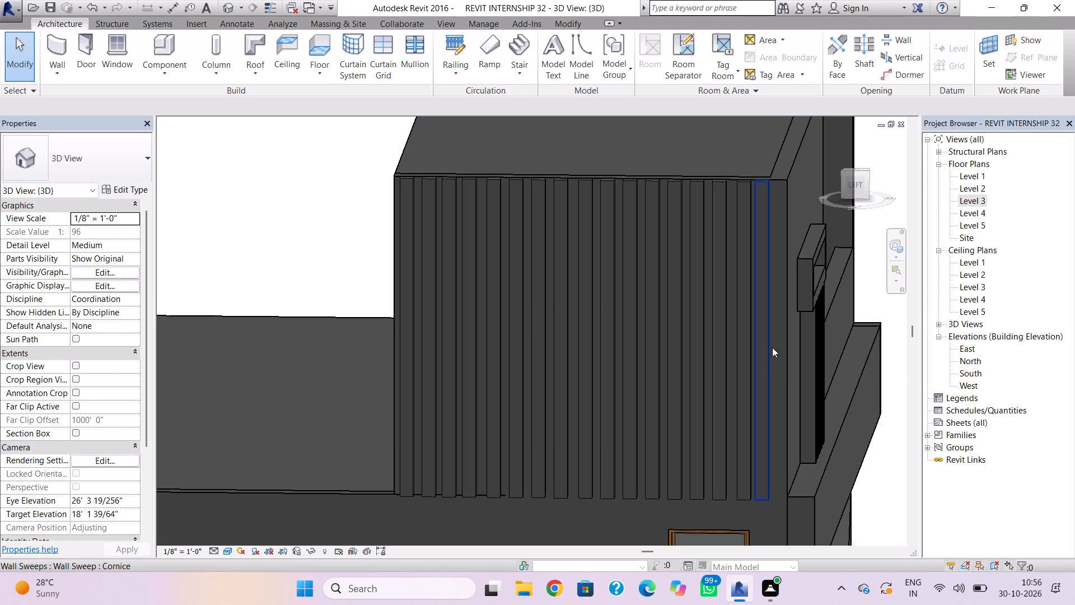
key(Right)
key(Right)
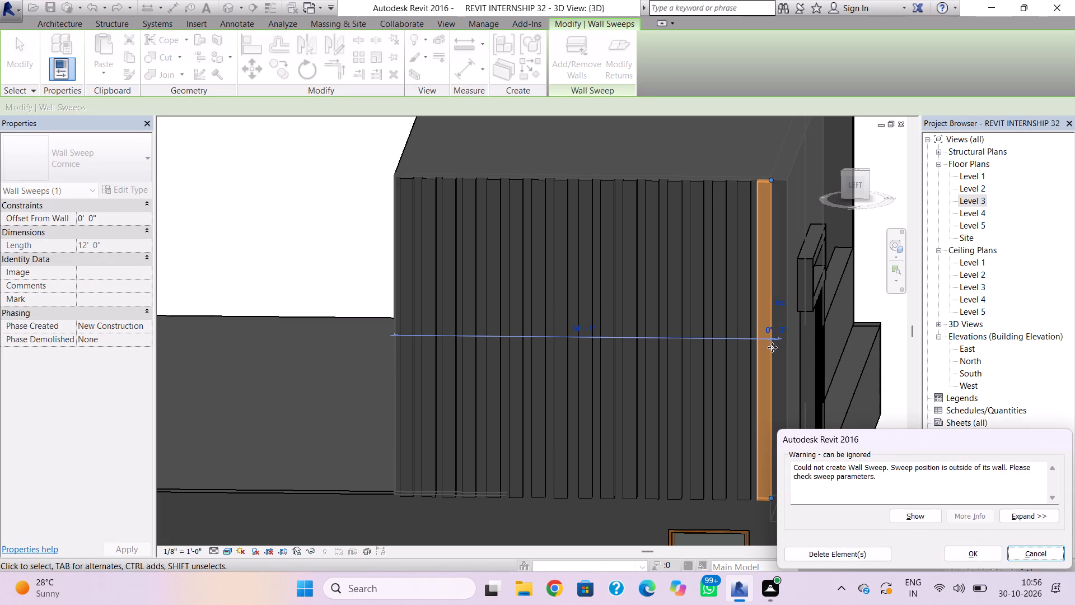
click(977, 551)
key(Escape)
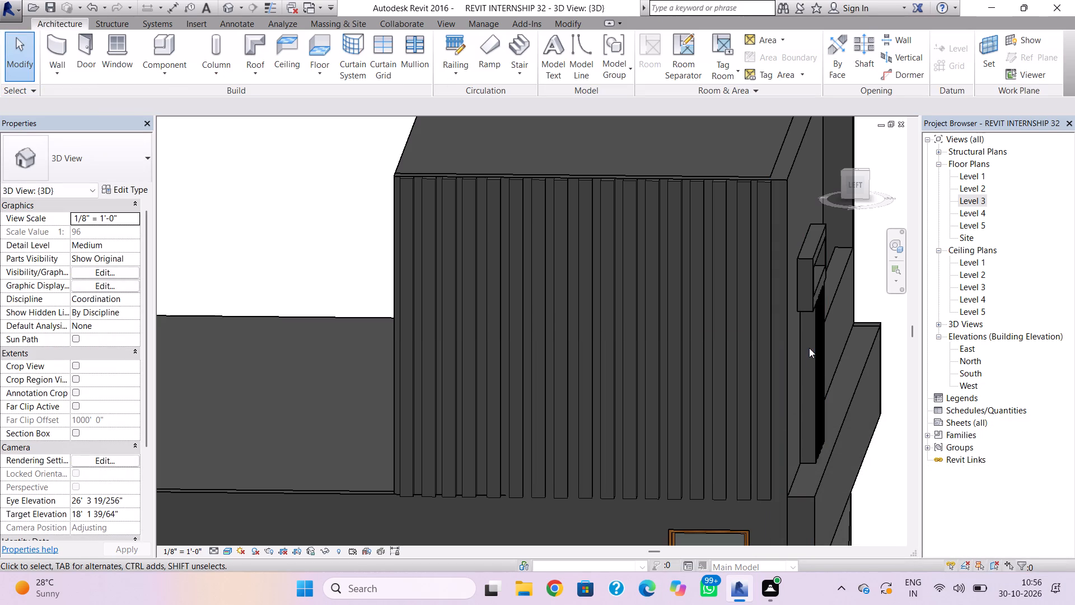
Examine the whole building's exterior from the front and left side, including the row of vertical wall sweeps.
shift+right_drag(857, 367, 838, 369)
scroll(830, 371, down, 4)
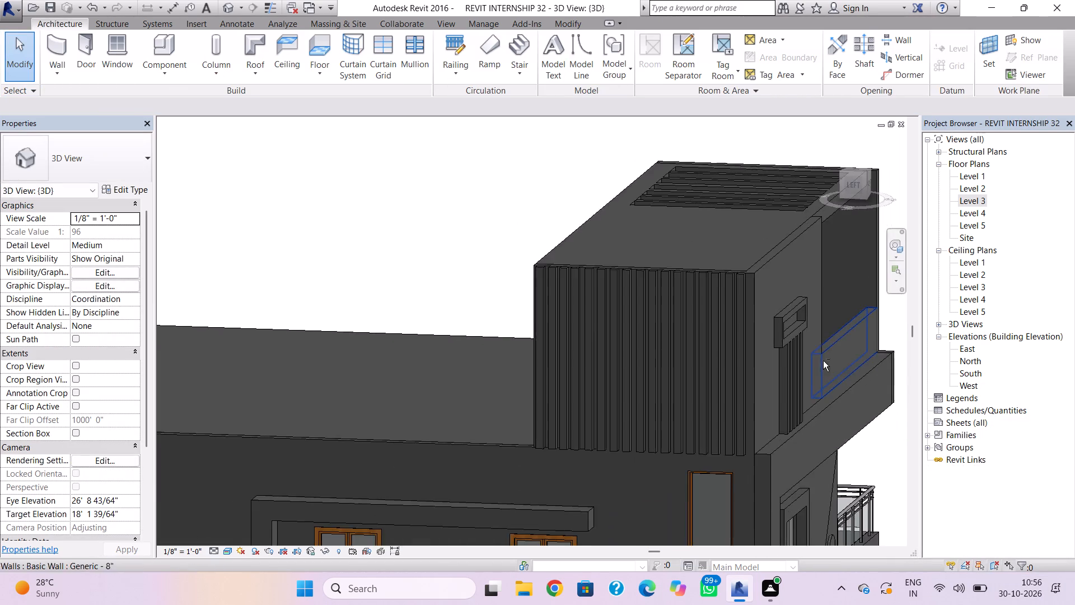
shift+right_drag(823, 361, 667, 290)
scroll(663, 291, down, 3)
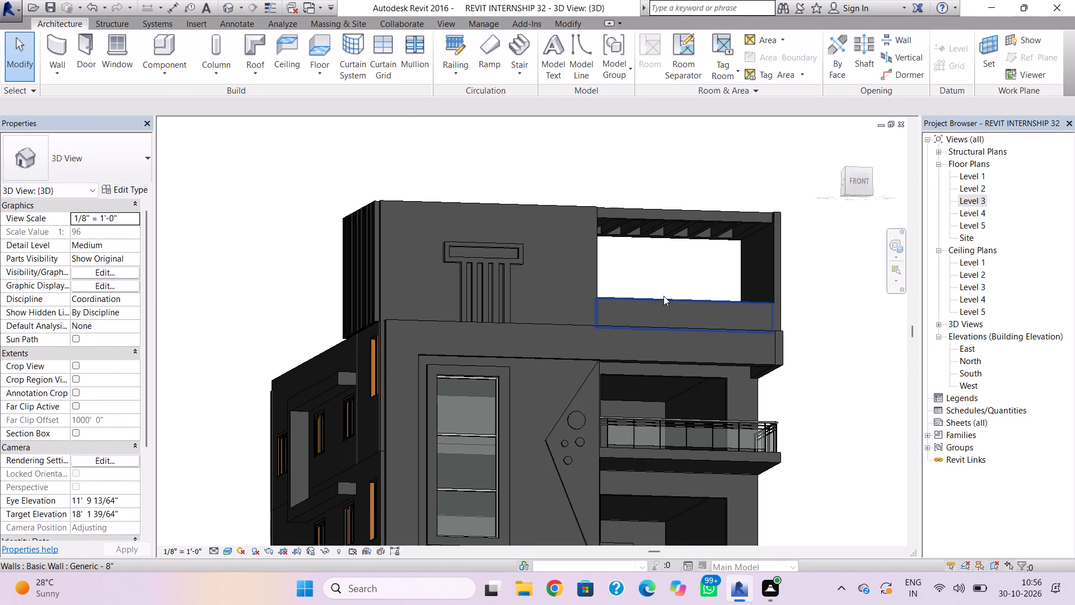
scroll(666, 296, down, 3)
shift+right_drag(677, 277, 685, 317)
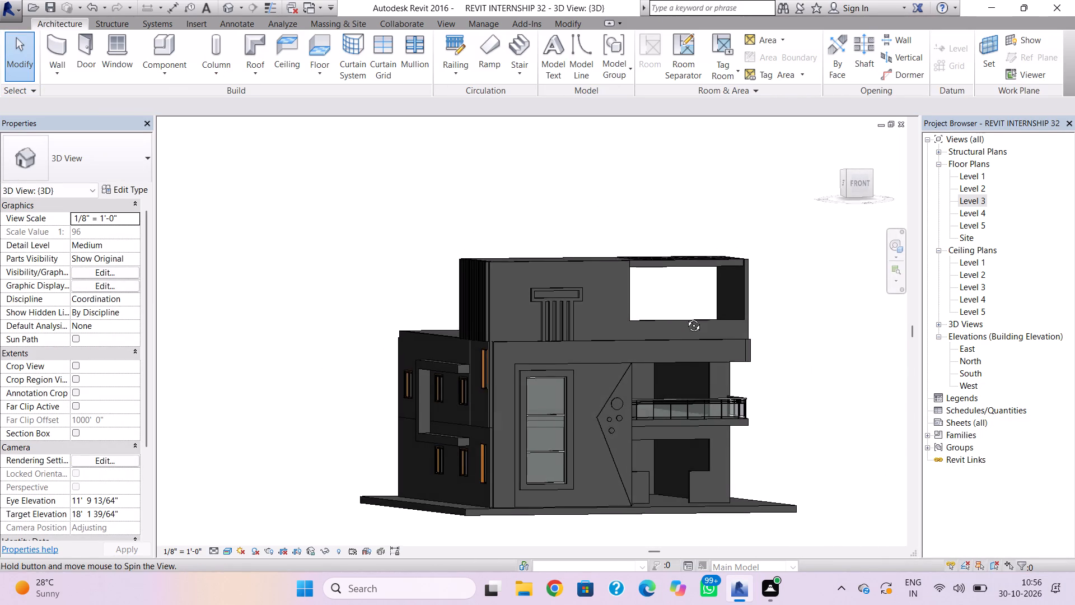
shift+right_drag(685, 317, 685, 319)
scroll(686, 319, down, 1)
middle_drag(714, 233, 717, 208)
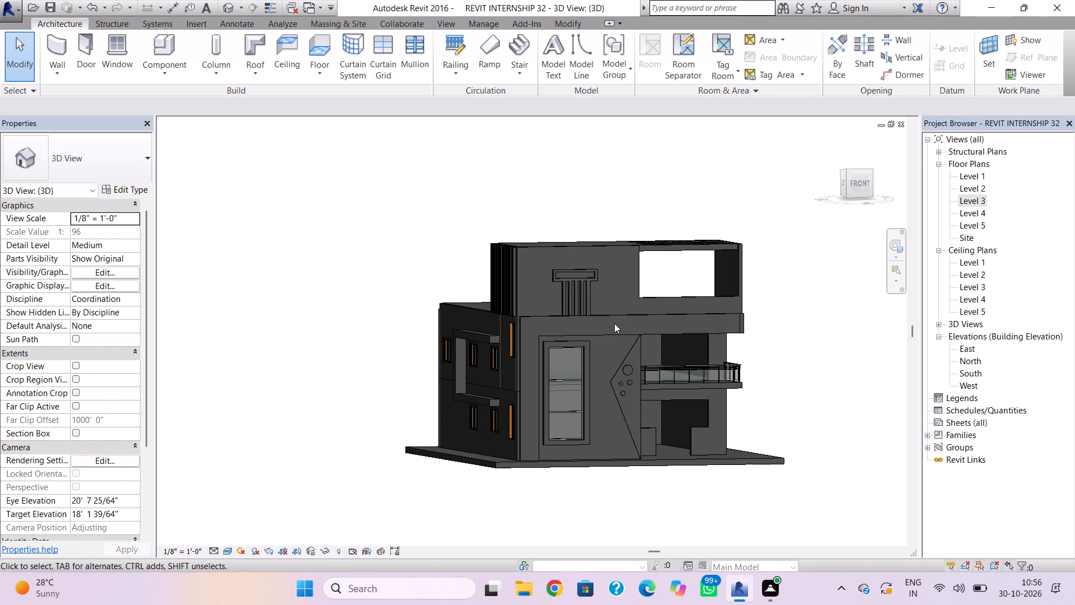
scroll(574, 346, down, 1)
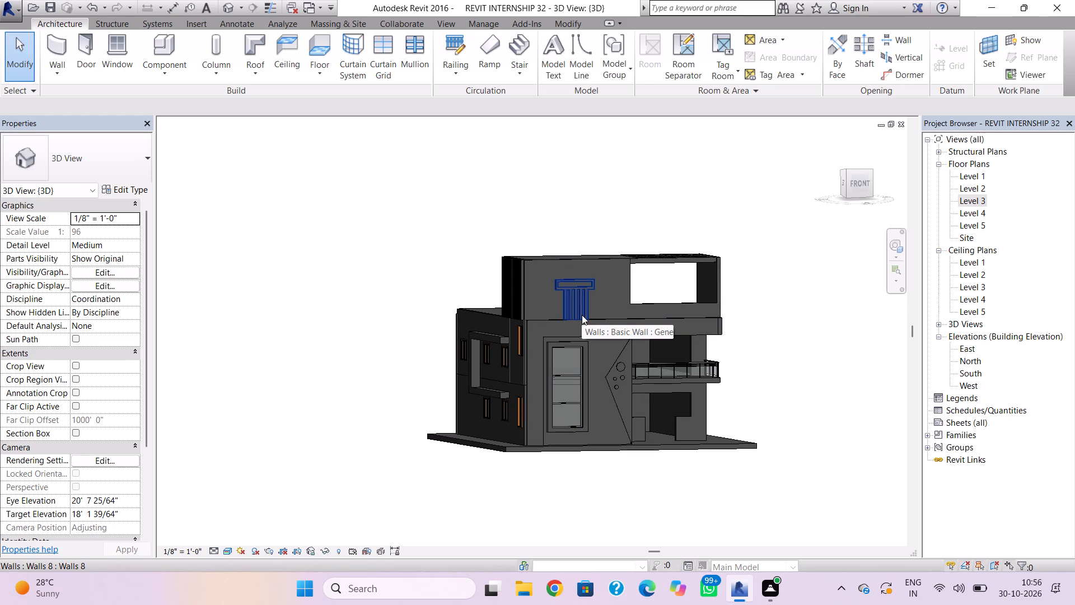
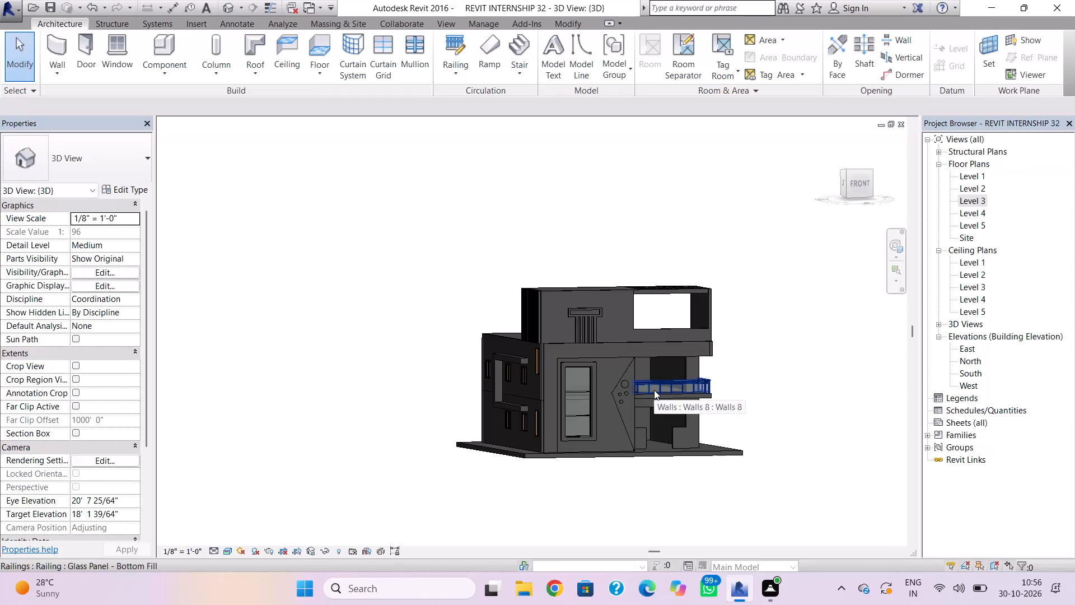
Add two horizontal wall reveals, one below the other, across the low front wall beneath the large top-floor opening.
scroll(673, 322, up, 4)
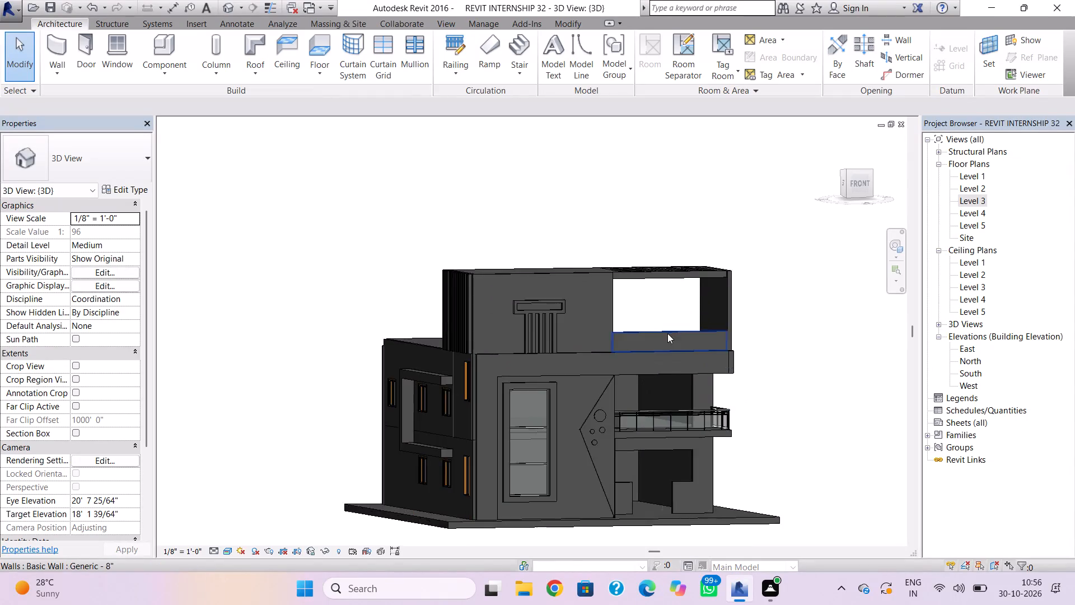
scroll(666, 336, up, 3)
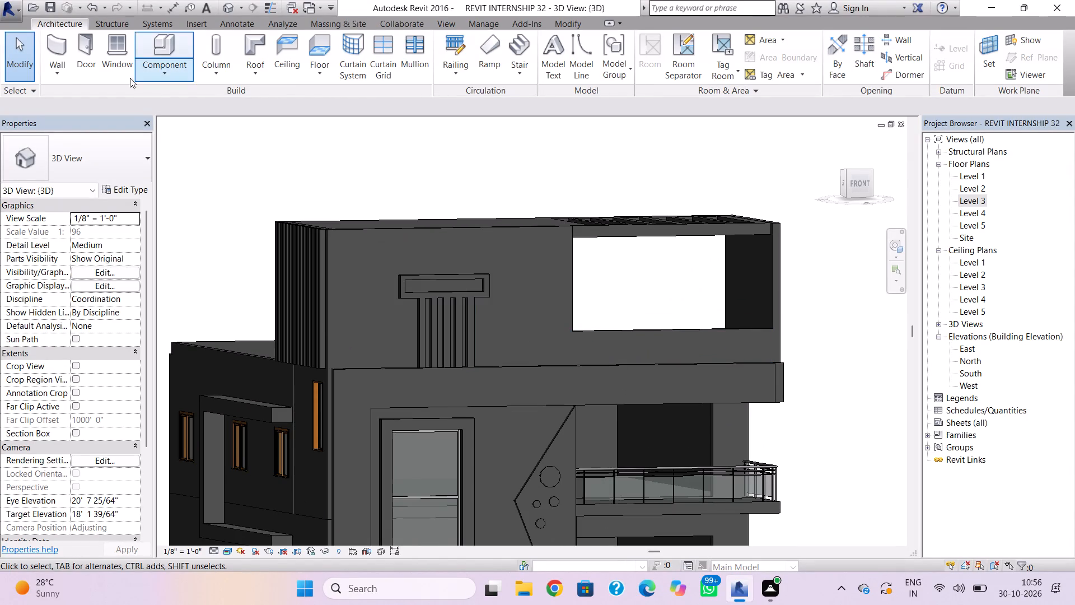
click(57, 68)
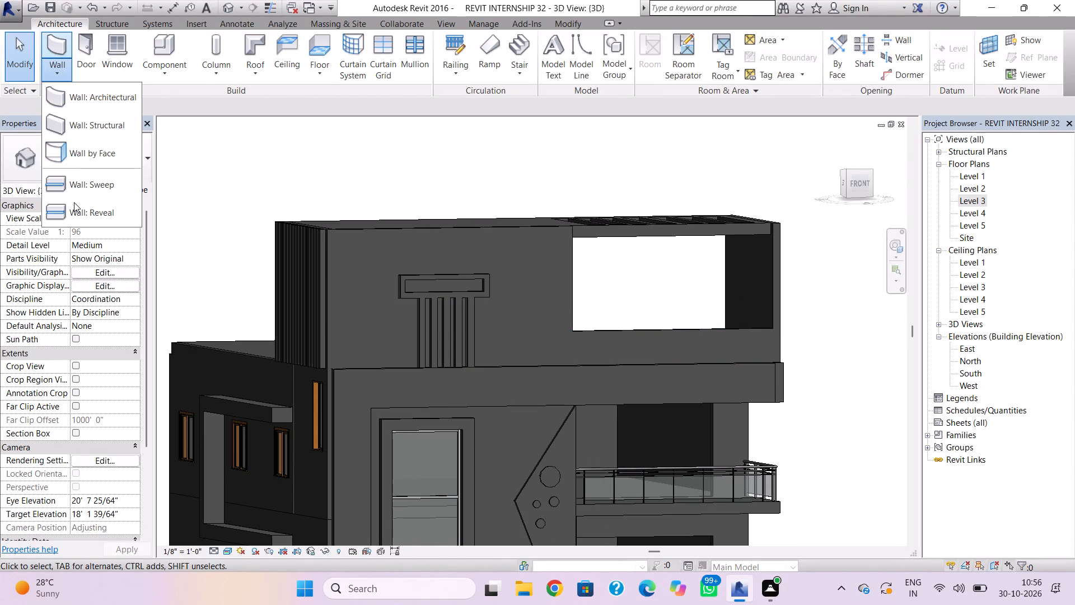
click(74, 202)
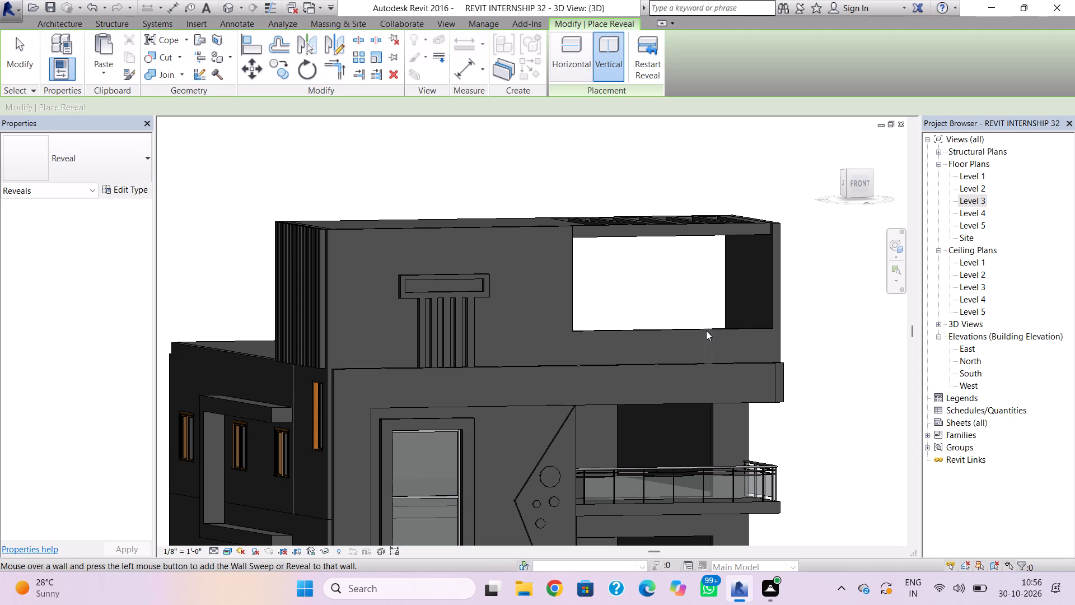
click(572, 48)
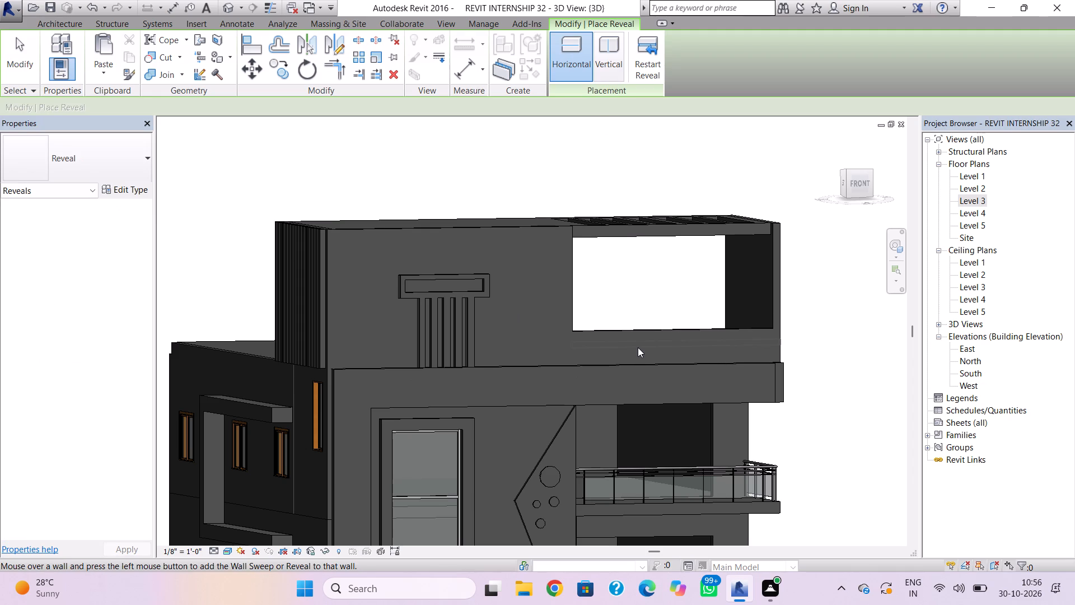
shift+scroll(638, 347, up, 3)
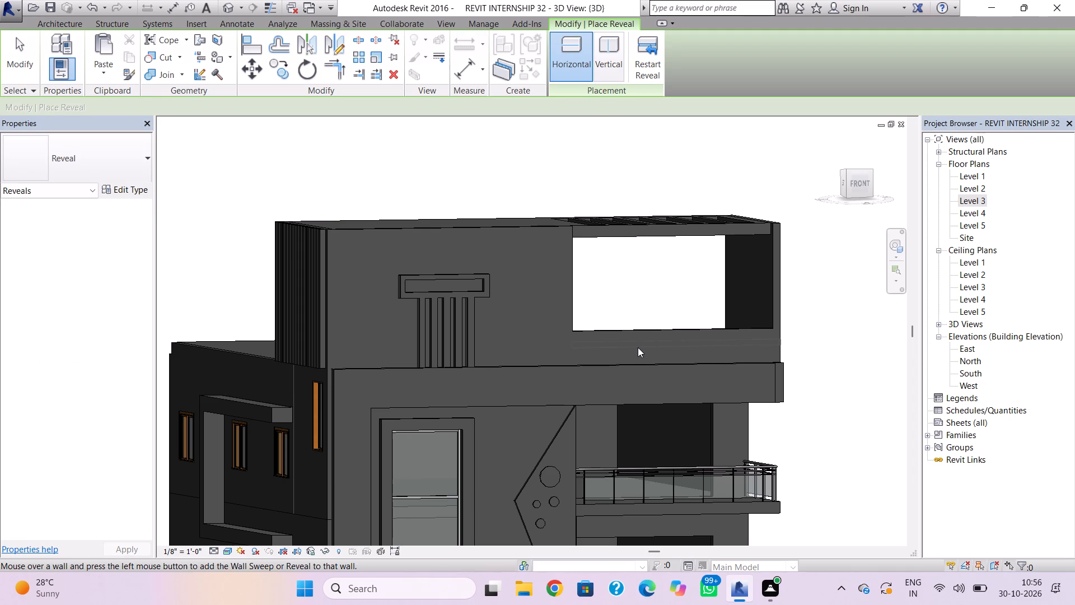
scroll(638, 347, up, 3)
double_click(639, 344)
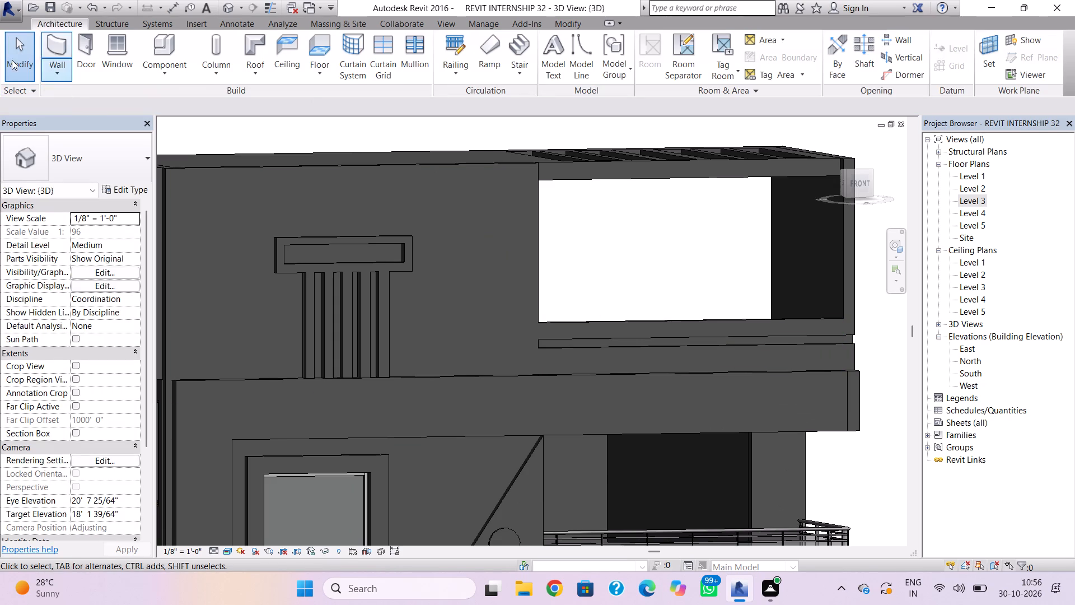
click(60, 72)
click(87, 210)
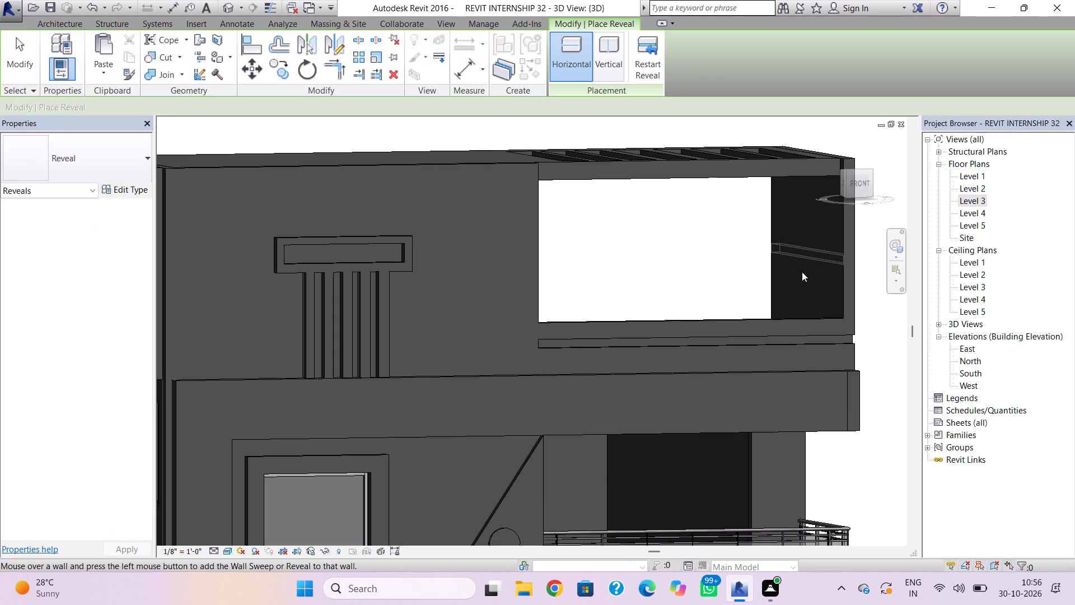
double_click(696, 361)
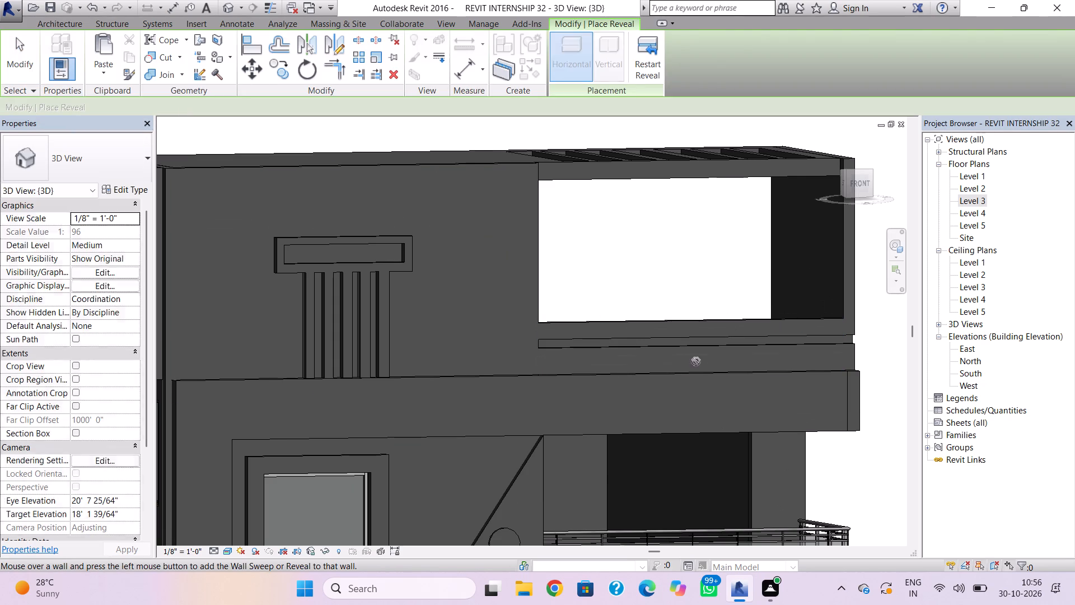
key(Escape)
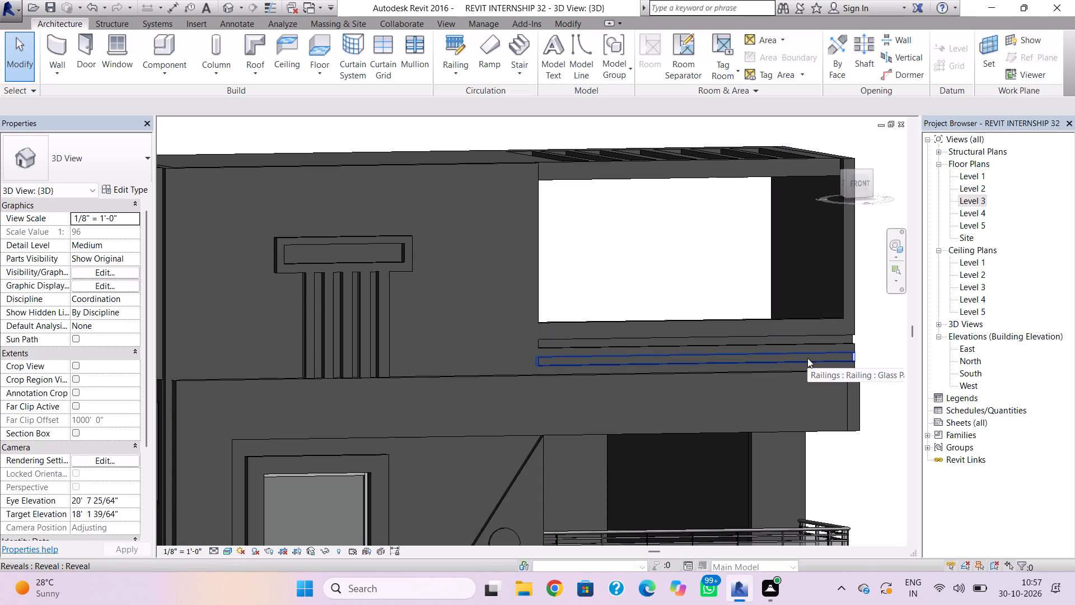
key(Escape)
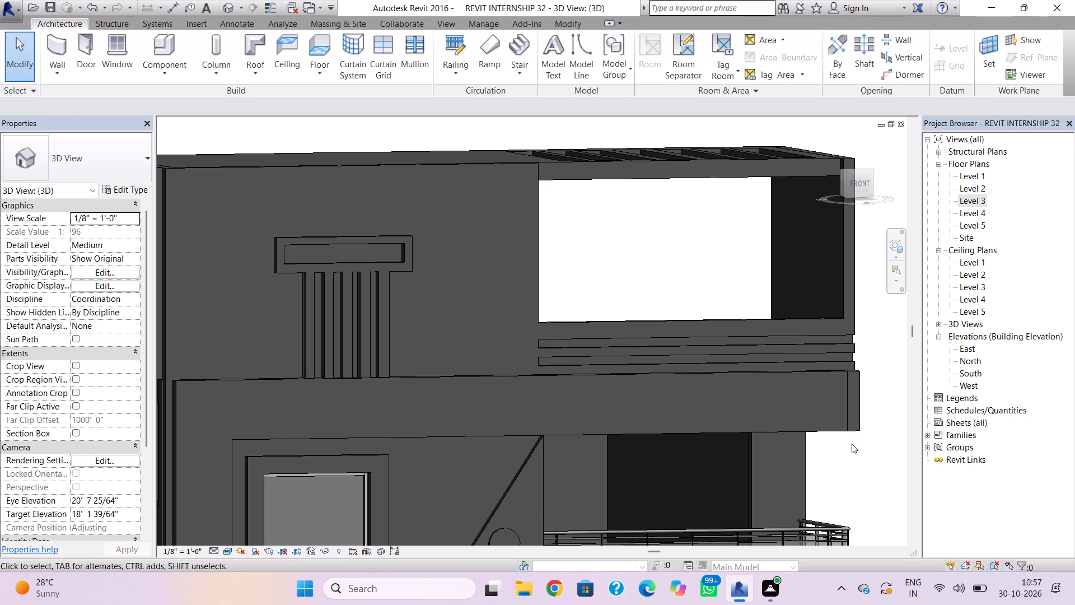
Examine the building's exterior from the front and both sides, including the horizontal reveals beneath the top-floor opening.
shift+right_drag(853, 451, 811, 443)
scroll(810, 443, down, 3)
shift+right_drag(802, 451, 786, 463)
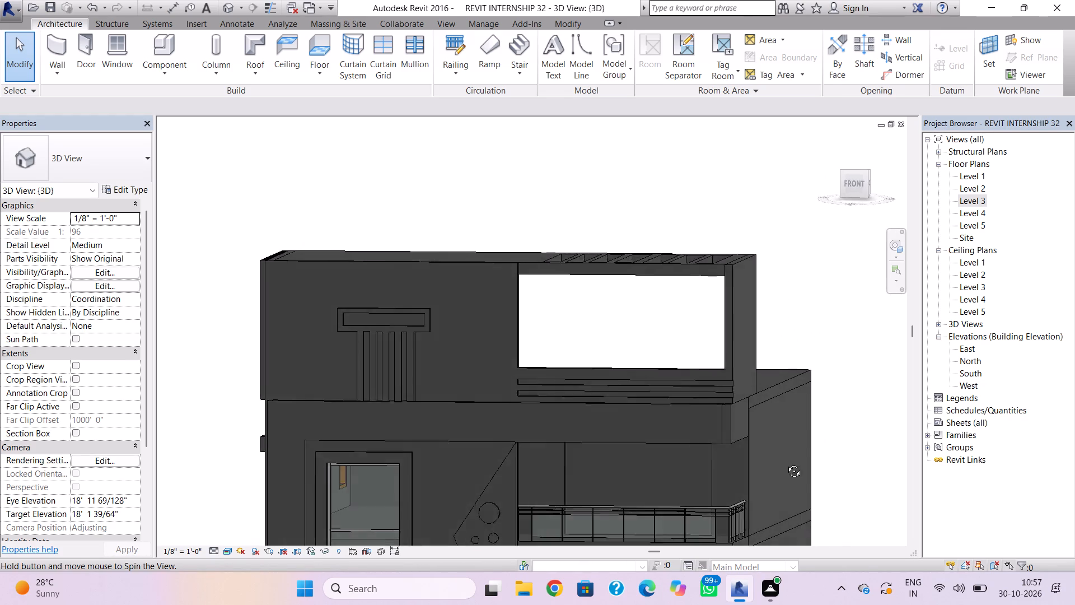
shift+right_drag(786, 463, 761, 485)
scroll(773, 441, down, 1)
middle_drag(776, 424, 813, 327)
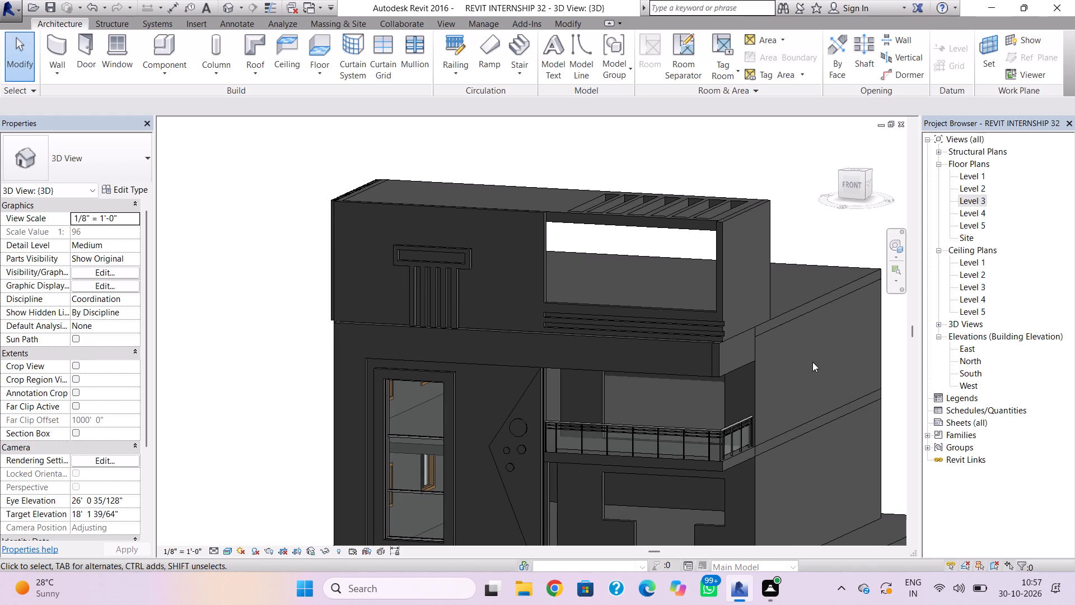
scroll(733, 362, down, 2)
middle_drag(735, 353, 740, 309)
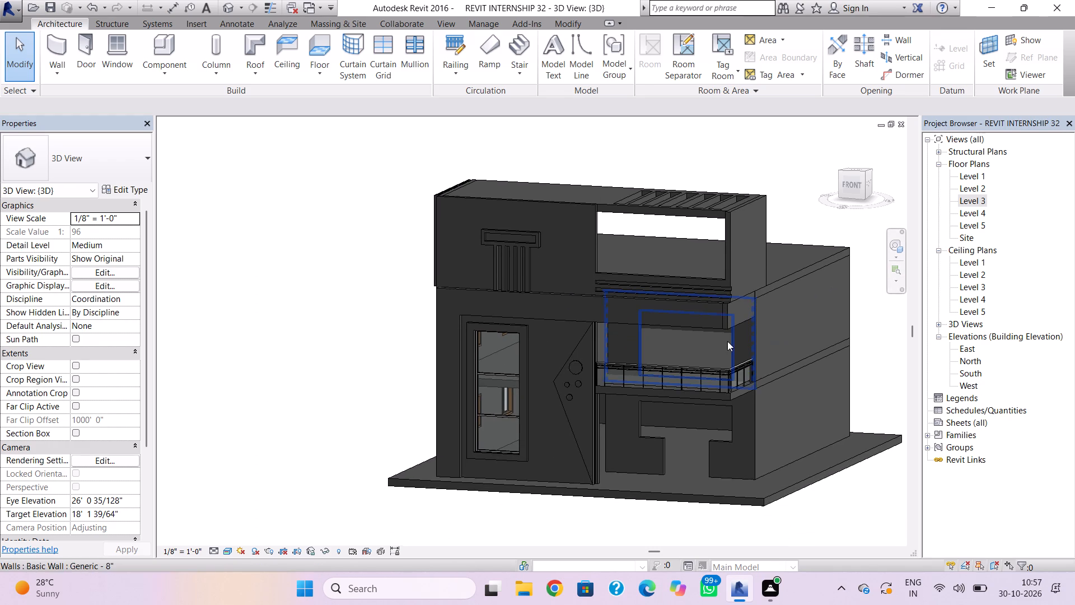
shift+right_drag(727, 341, 795, 333)
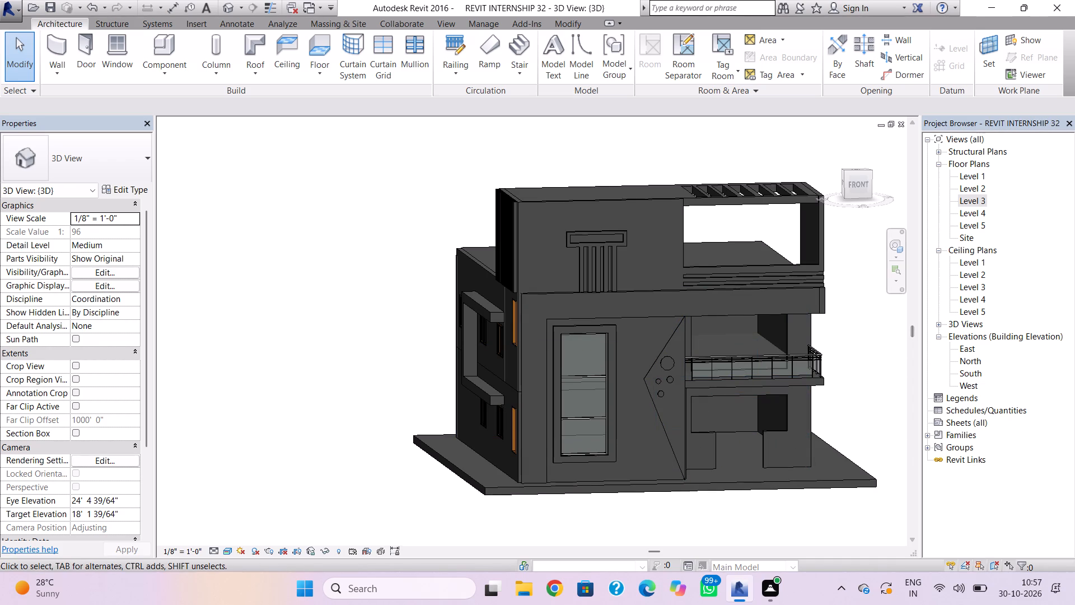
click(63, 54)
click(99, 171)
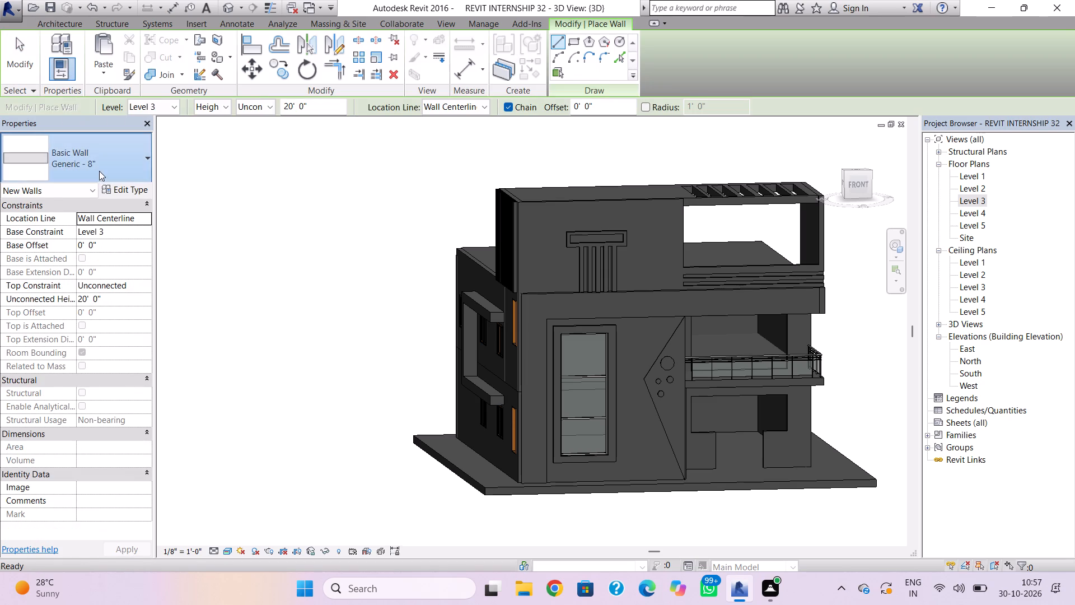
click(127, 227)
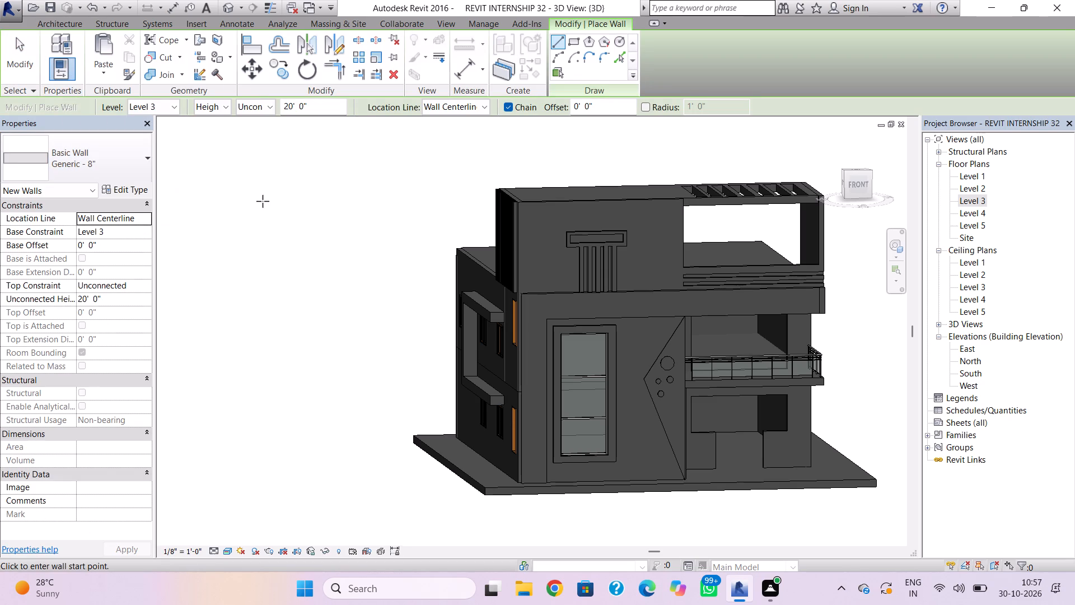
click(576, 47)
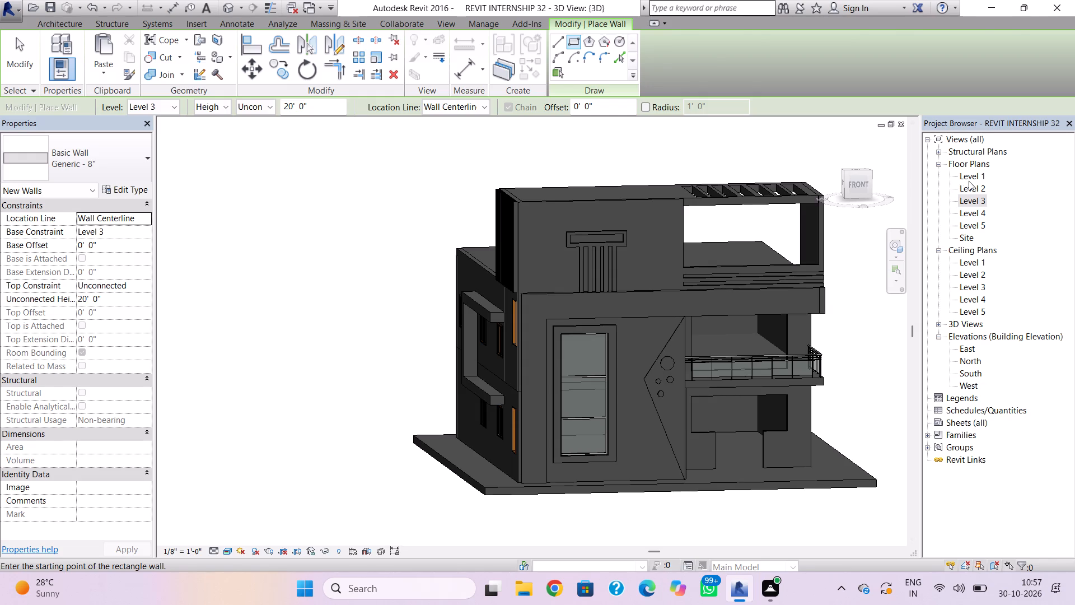
On the Level 1 plan, draw a rectangle of Generic - 8" walls around the building, just inside the slab edge, about 53' long.
double_click(969, 181)
scroll(731, 304, down, 15)
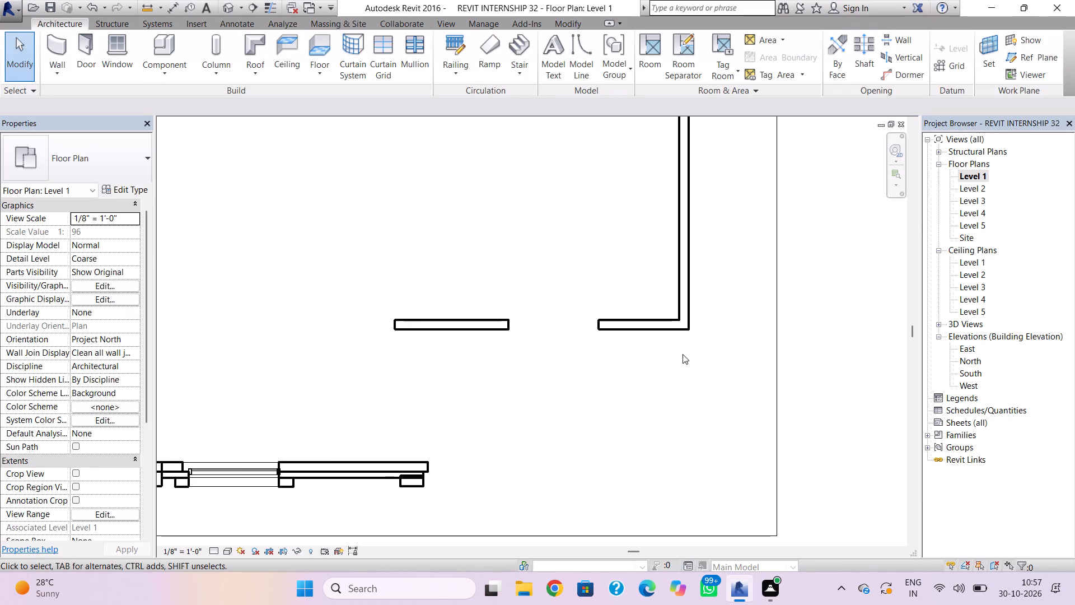
scroll(683, 354, down, 5)
middle_drag(679, 351, 688, 429)
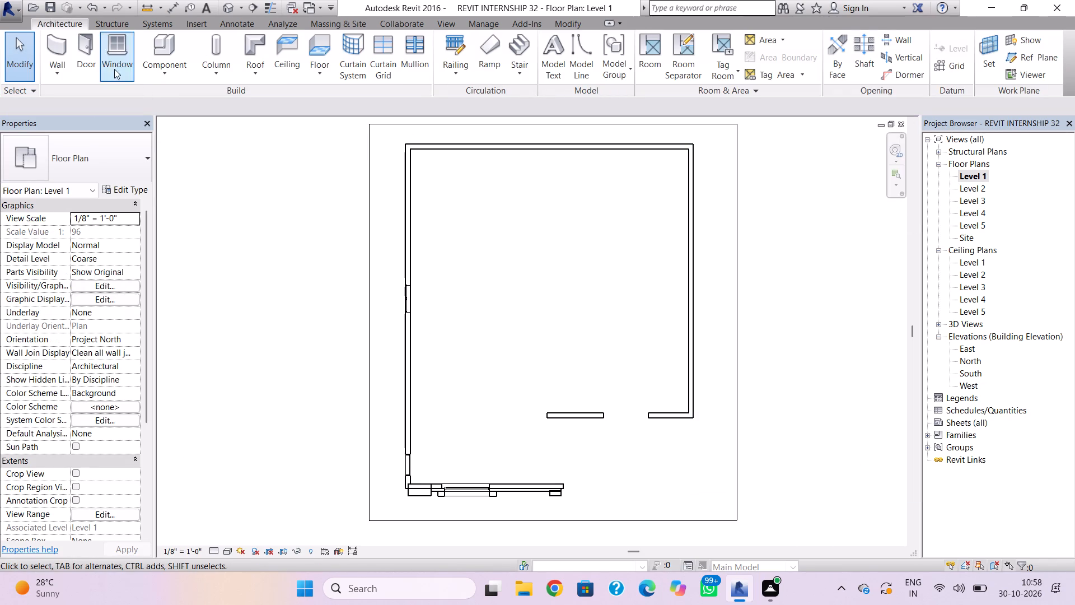
click(64, 48)
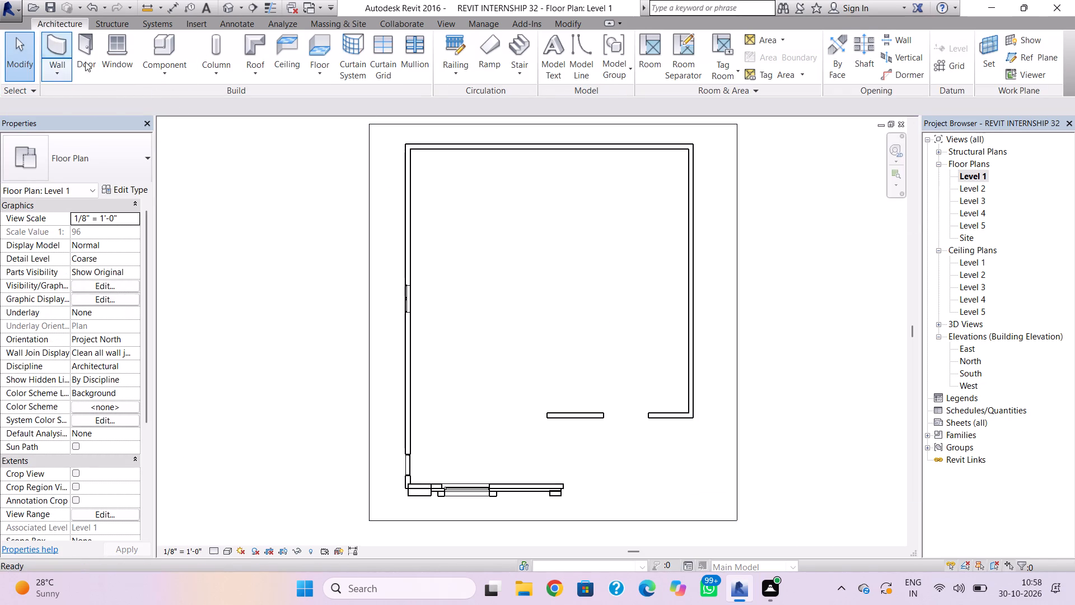
click(391, 136)
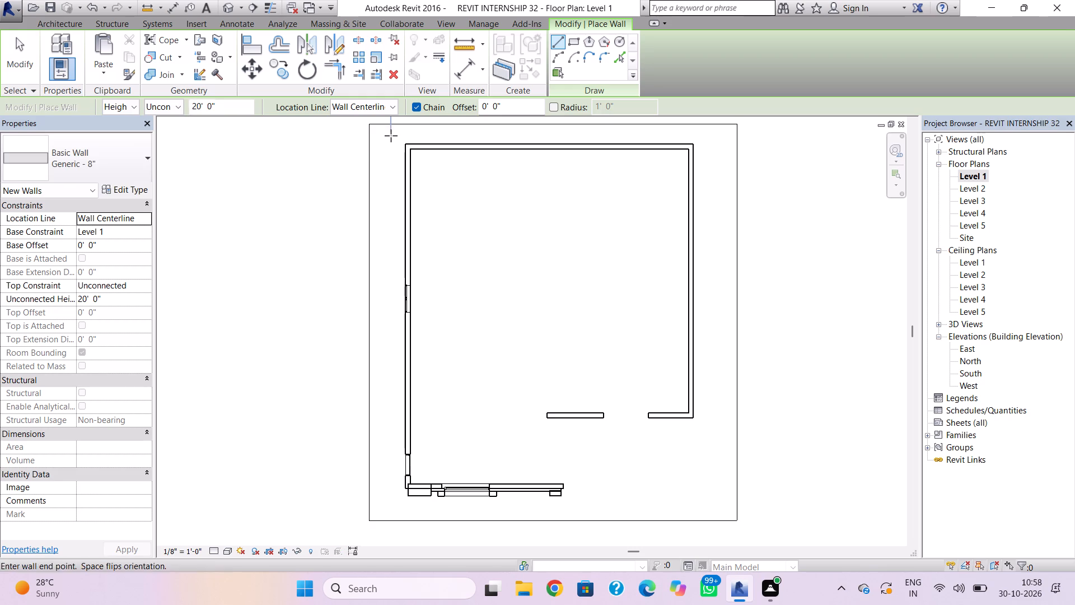
click(579, 36)
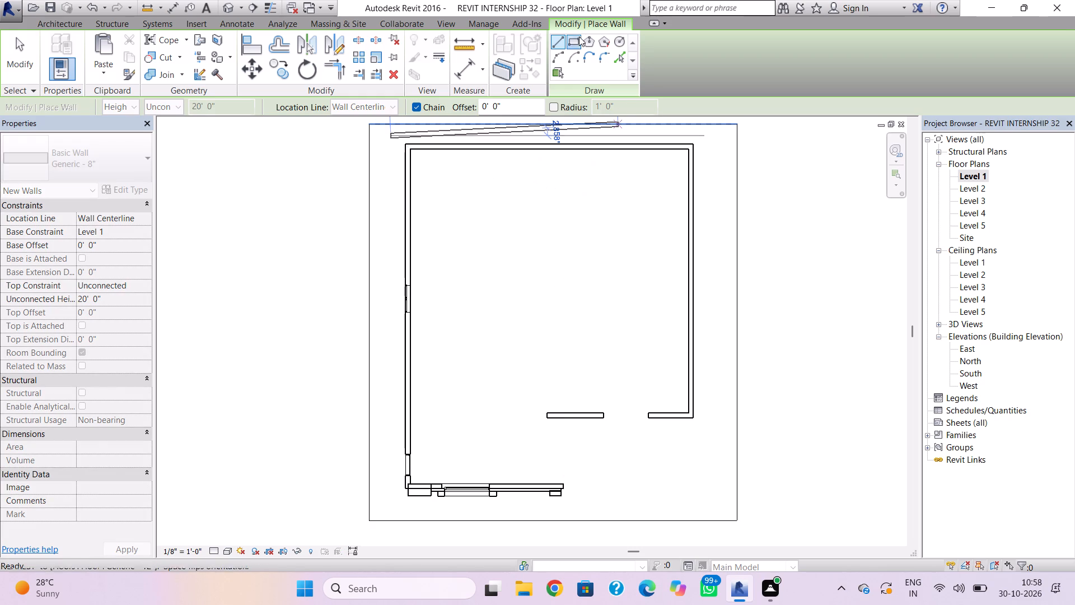
click(389, 133)
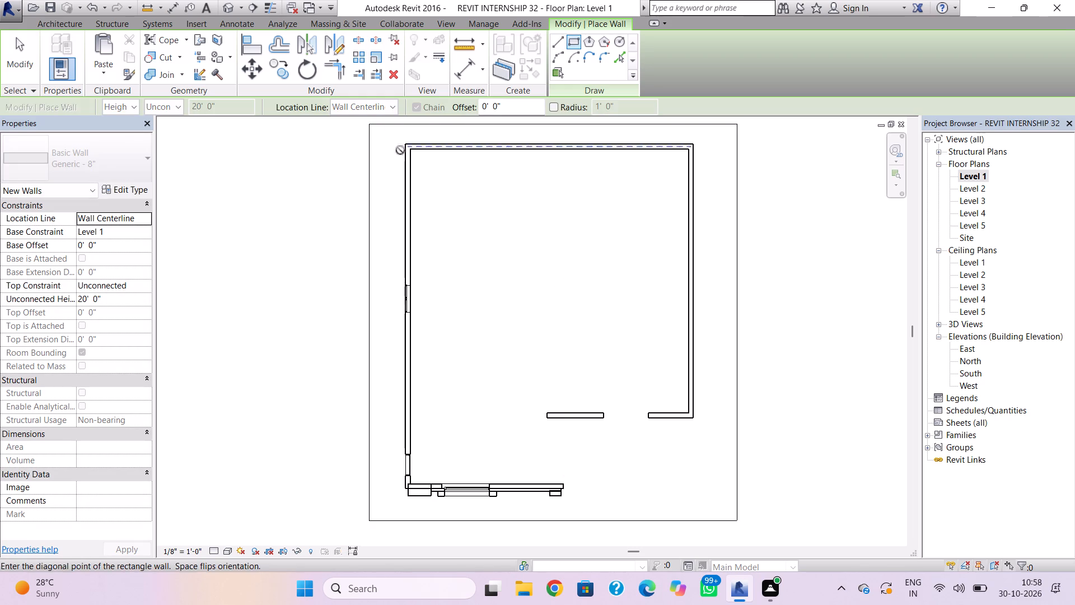
click(712, 508)
key(Escape)
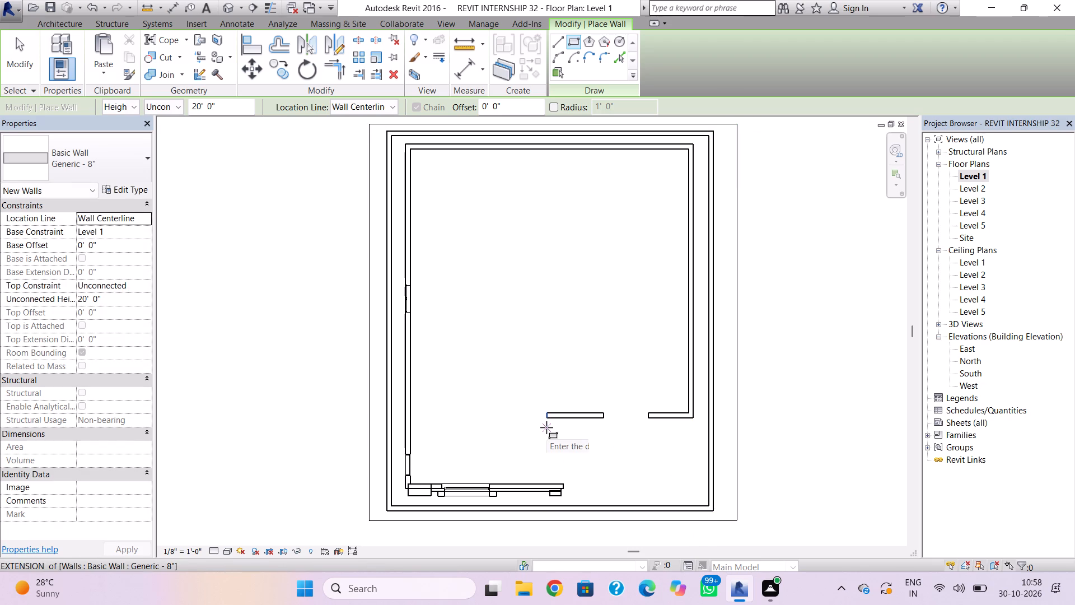
key(Escape)
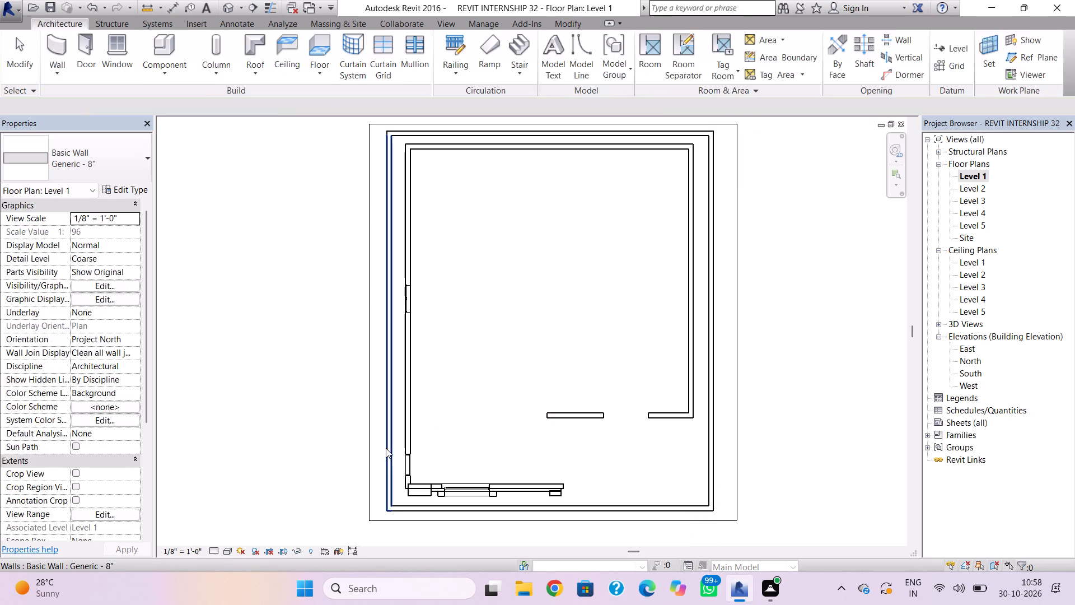
Set the unconnected height of all four boundary walls to 4' and view the result in 3D.
click(386, 448)
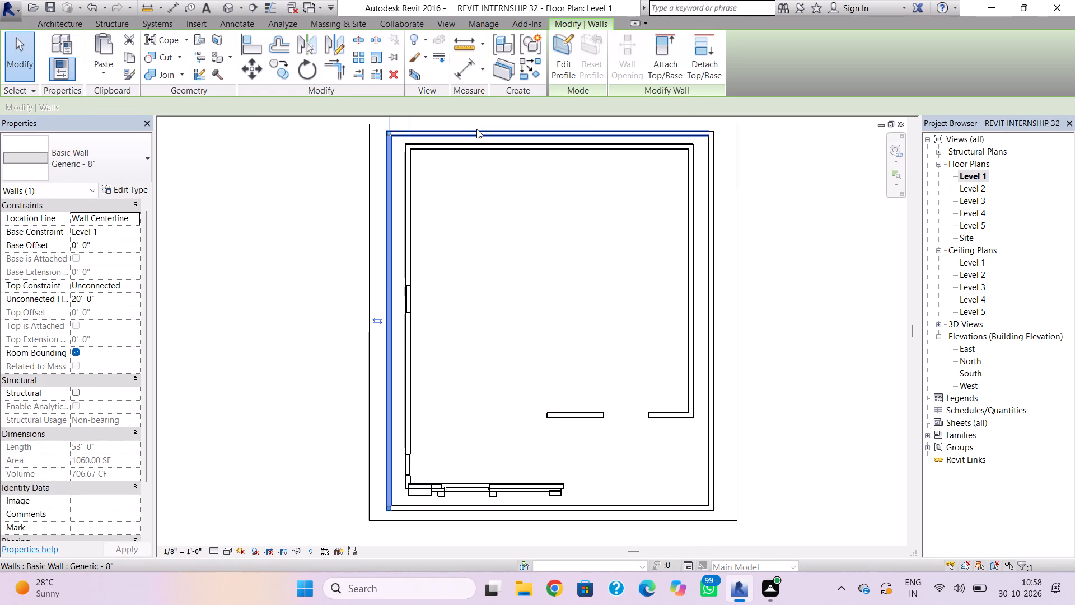
ctrl+click(476, 129)
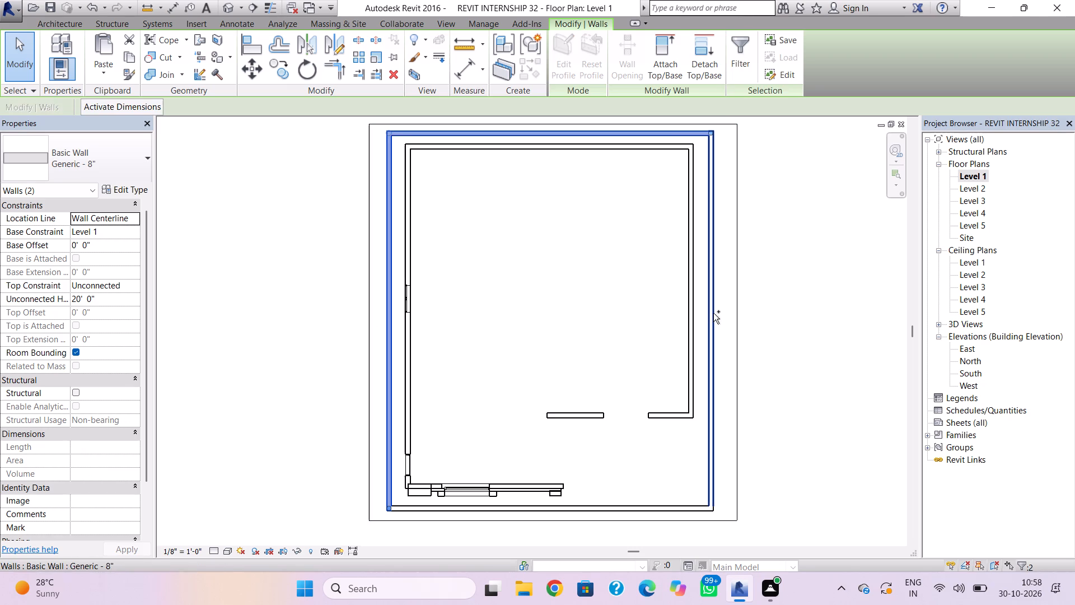
ctrl+click(713, 313)
ctrl+click(633, 508)
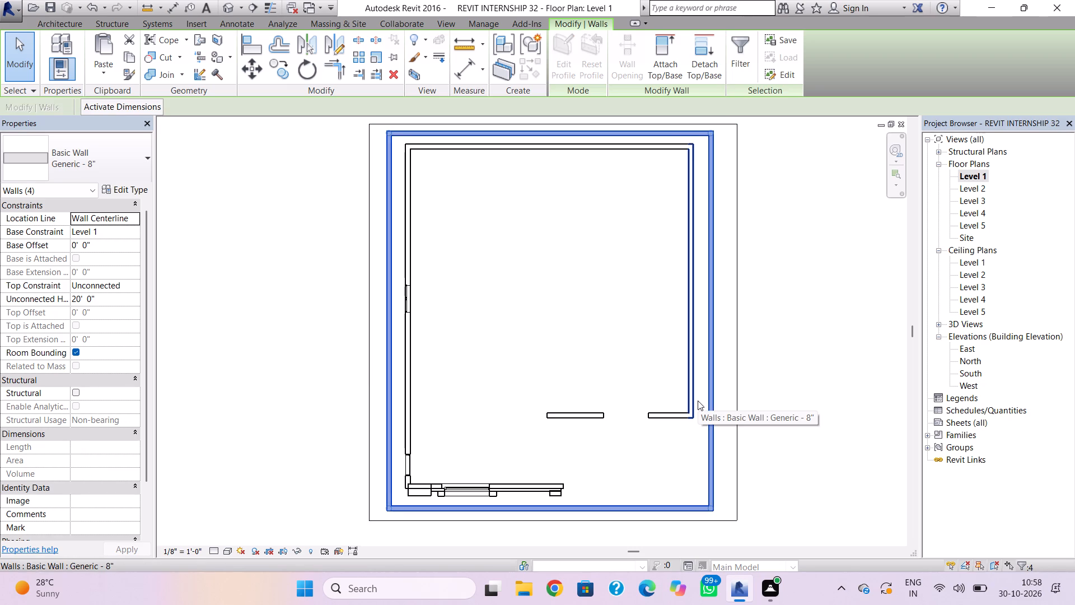
click(133, 303)
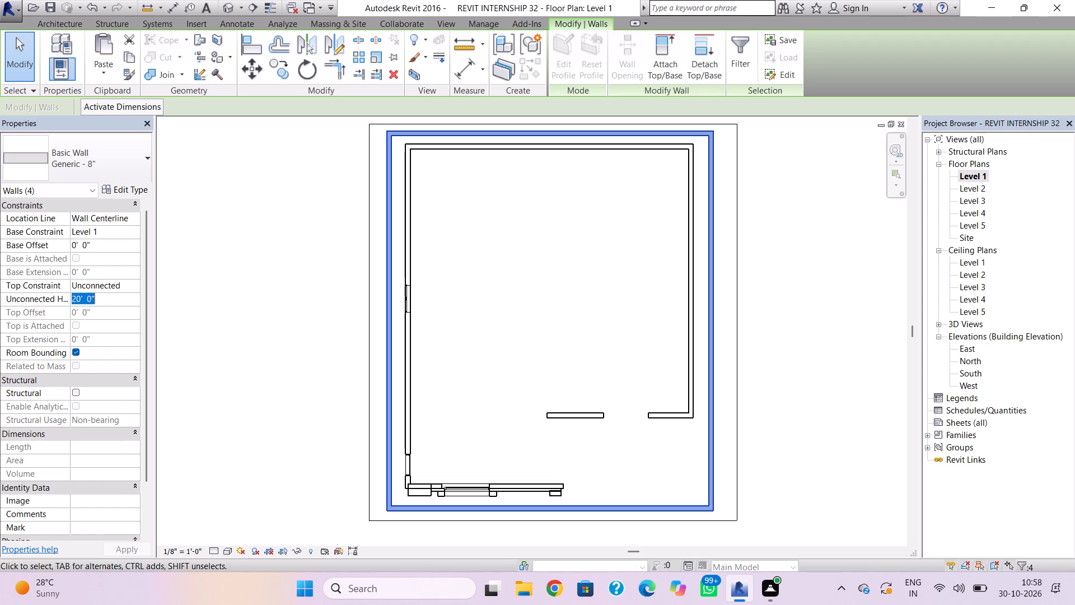
key(BackSpace)
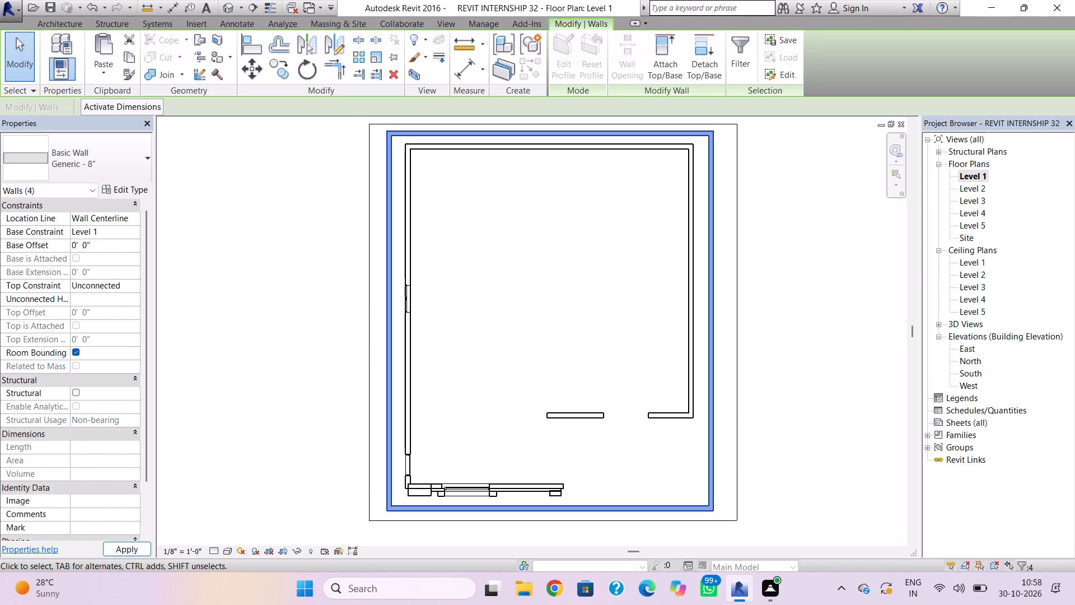
text(4')
key(Return)
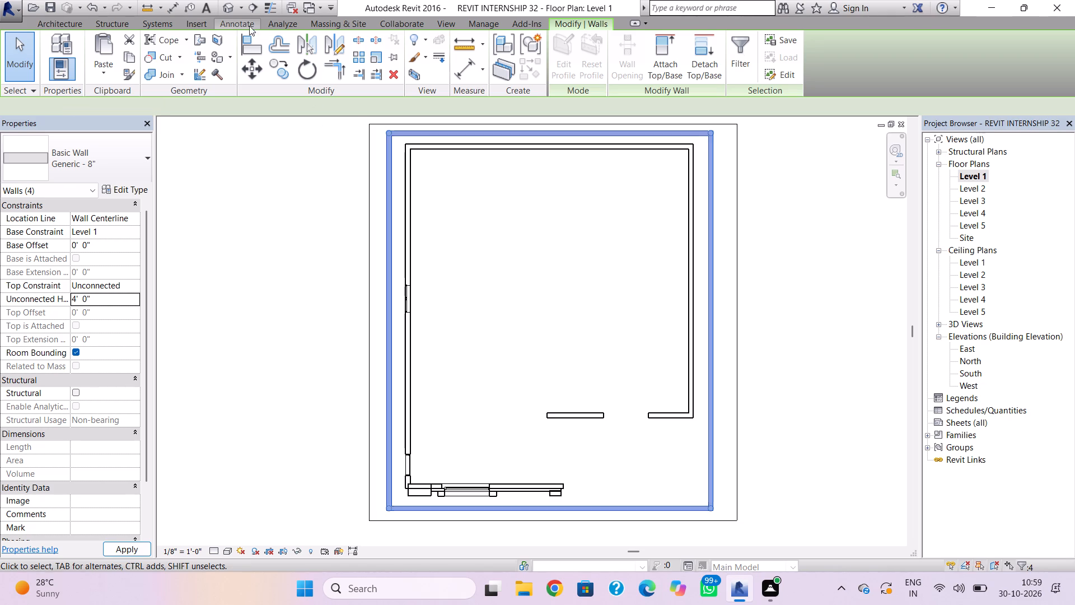
click(228, 0)
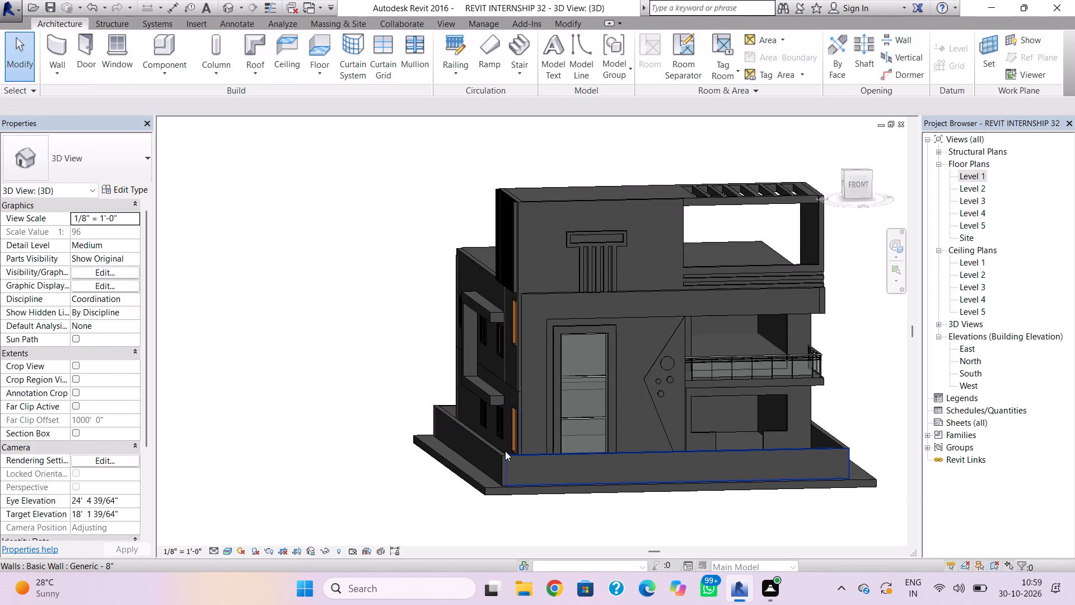
On the Level 1 plan, set the unconnected height of all four boundary walls to 5' and view the result in 3D.
double_click(968, 170)
scroll(704, 332, down, 2)
click(708, 345)
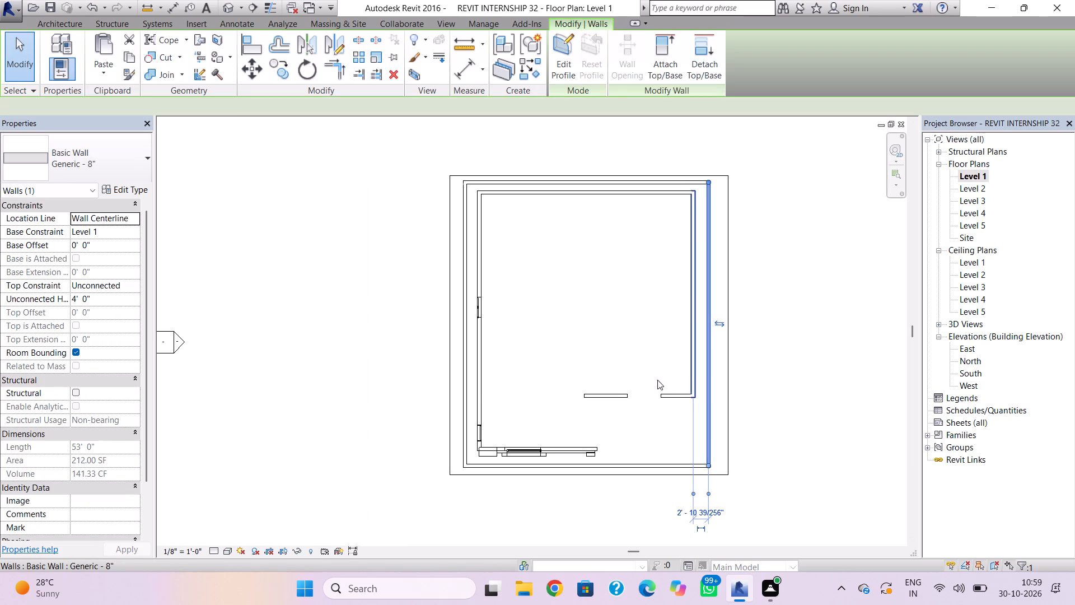
ctrl+click(465, 415)
ctrl+click(512, 181)
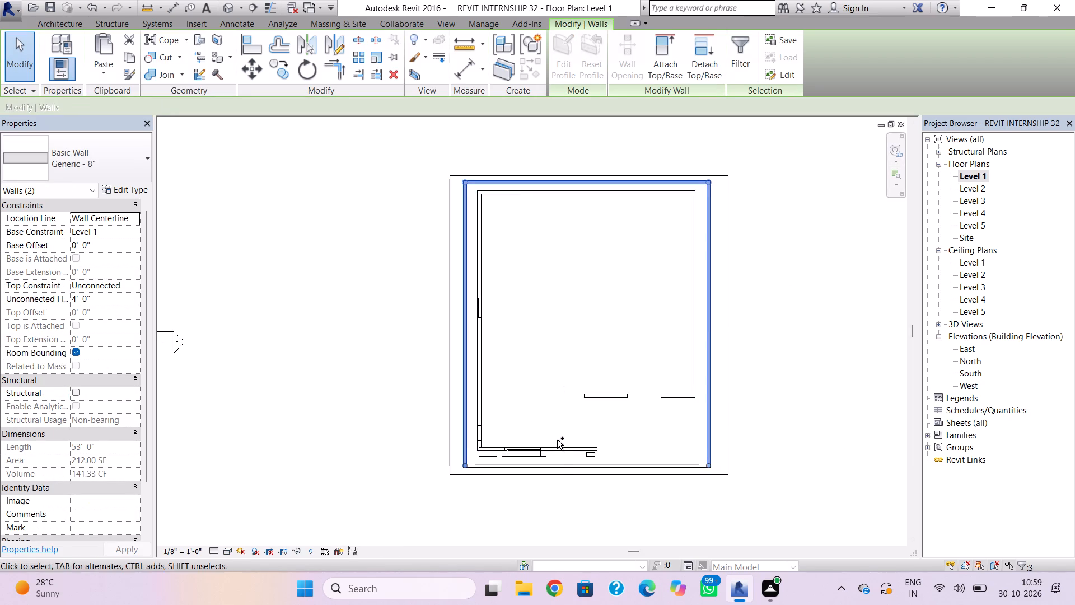
ctrl+click(558, 460)
click(114, 292)
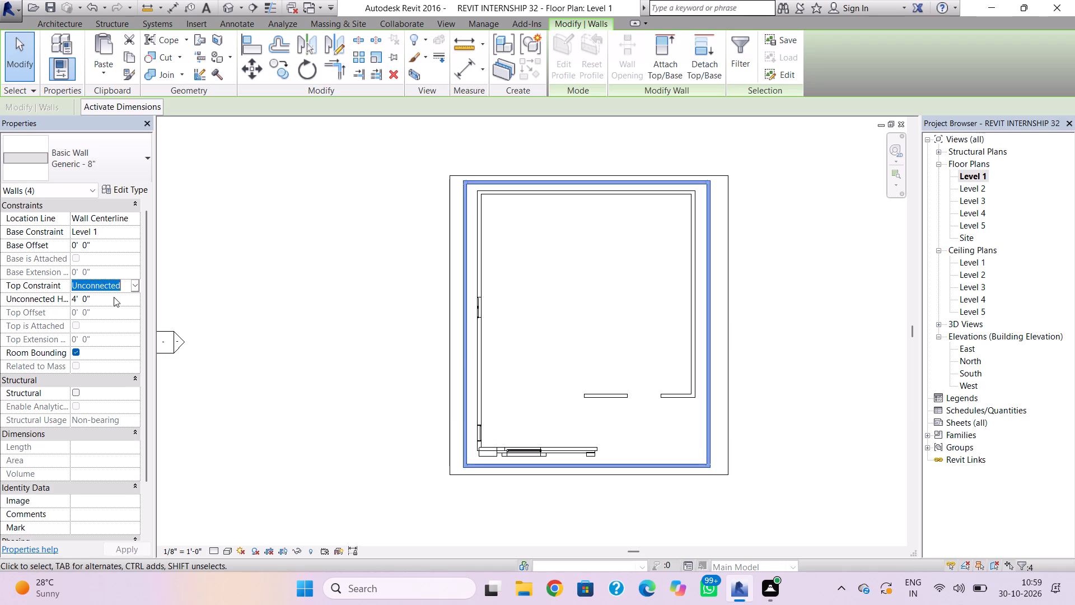
click(113, 299)
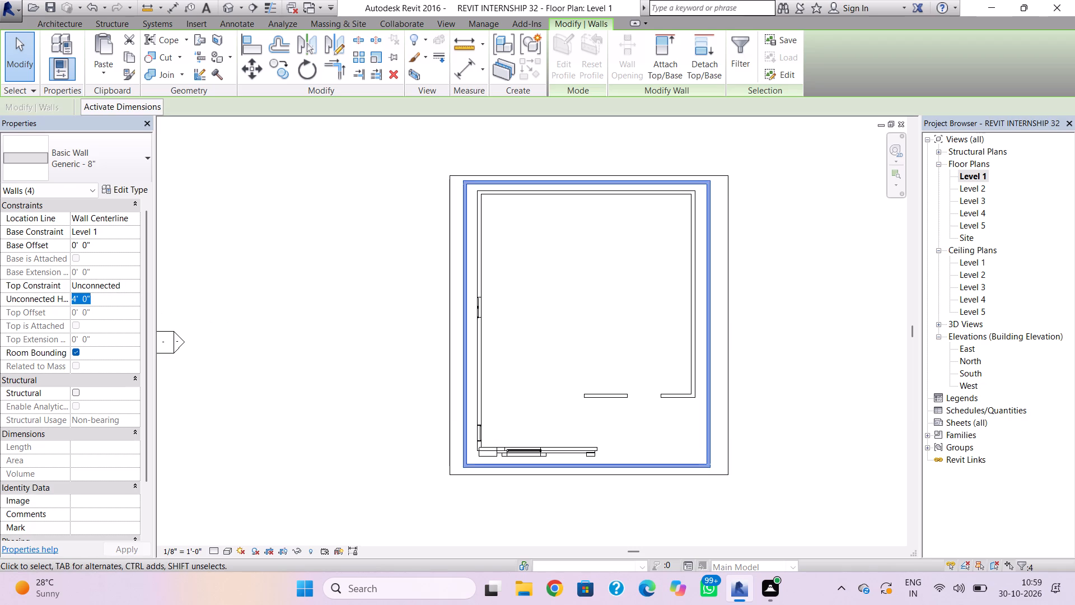
text(5')
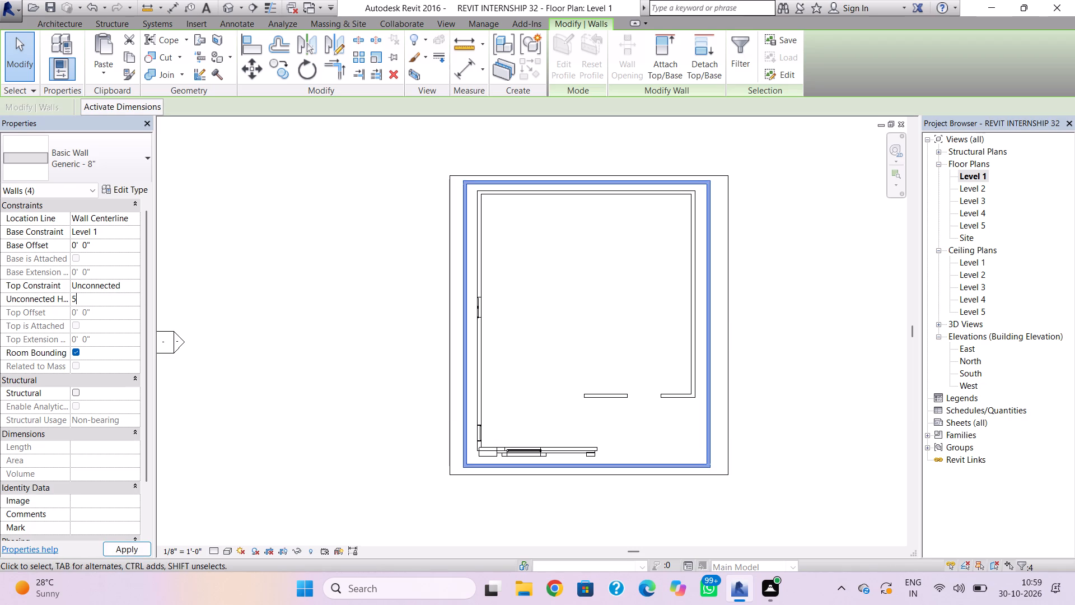
key(Return)
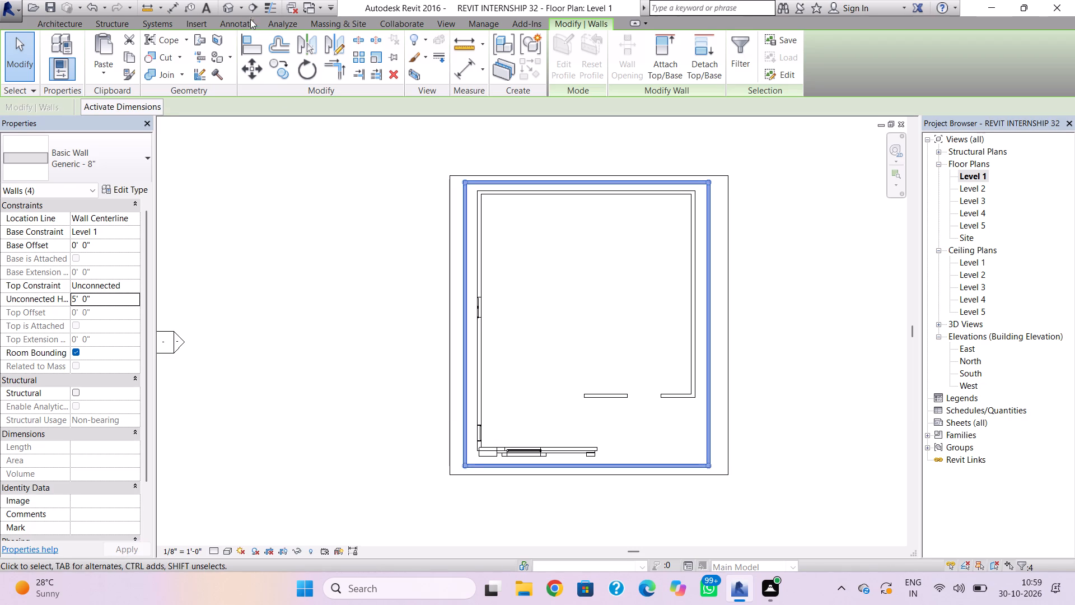
click(229, 1)
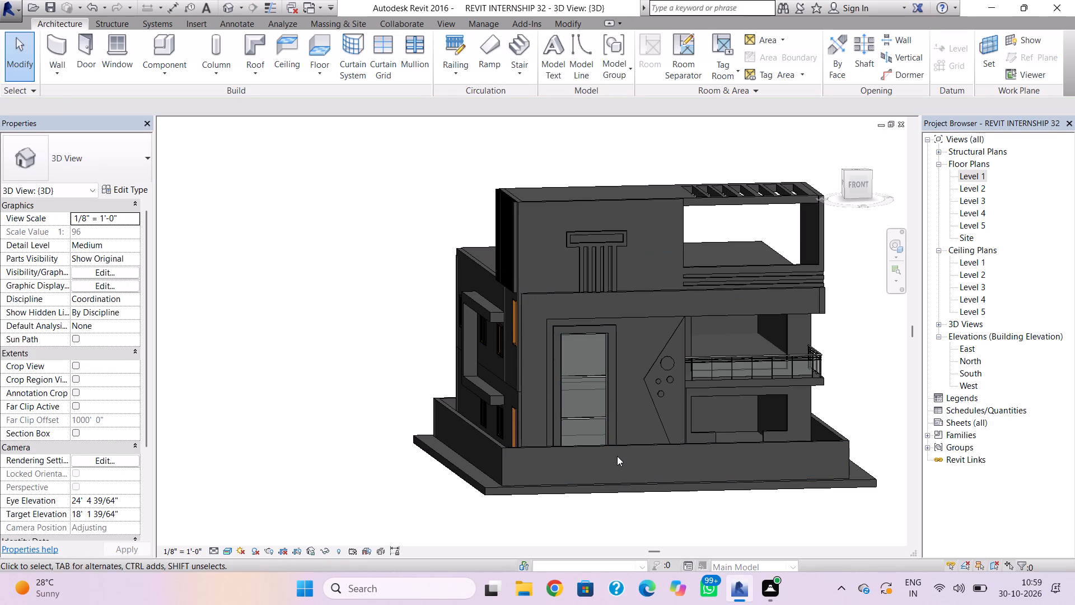
Edit the front boundary wall's profile, sketching two full-height vertical lines aligned with the sides of the building's ground-floor entrance opening.
click(625, 449)
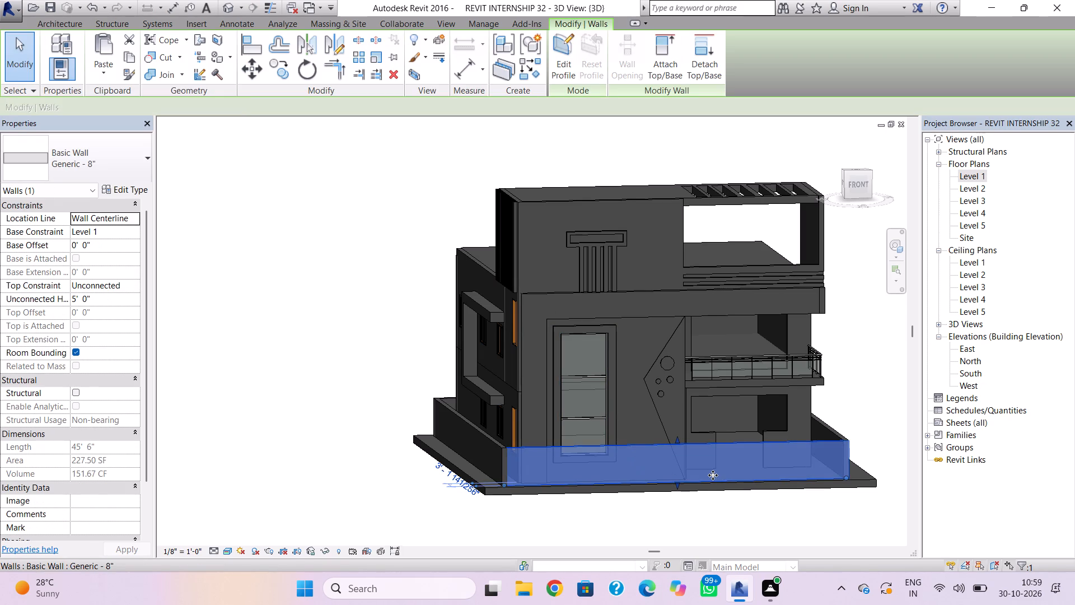
key(Escape)
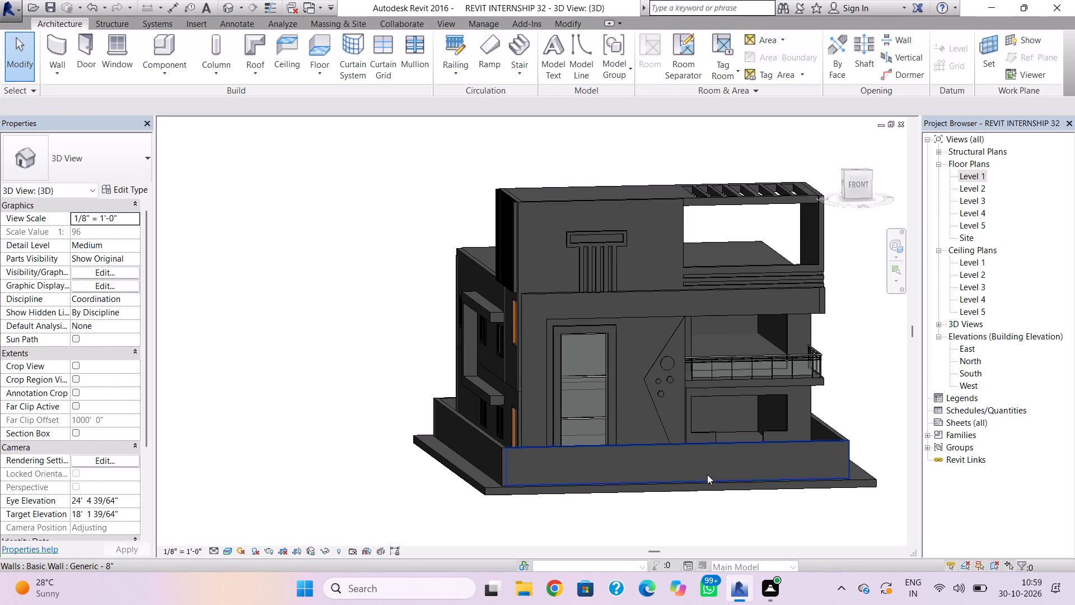
double_click(715, 447)
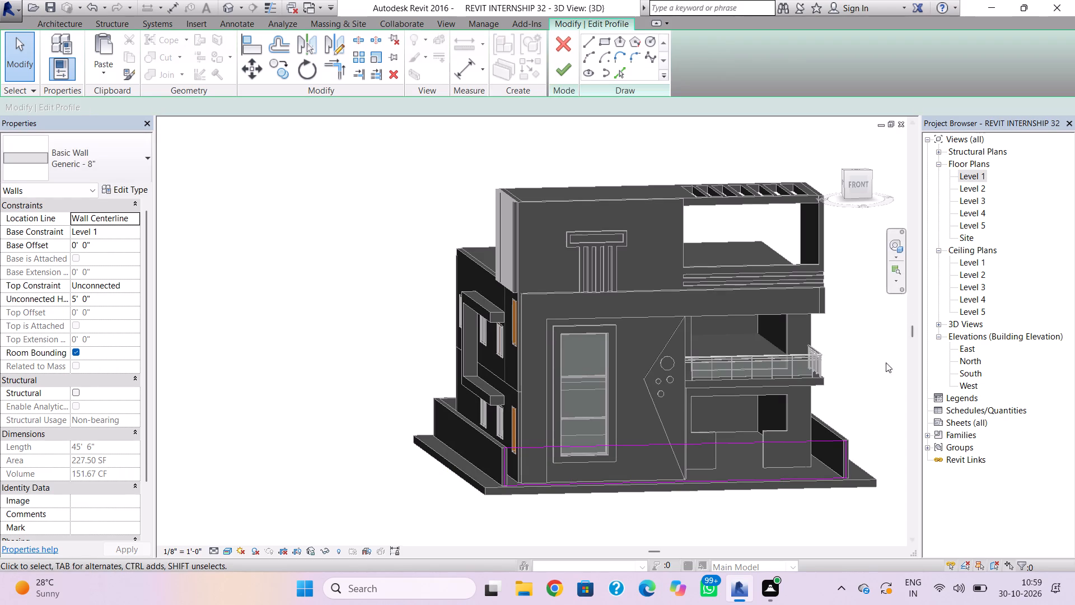
shift+right_drag(865, 406, 843, 375)
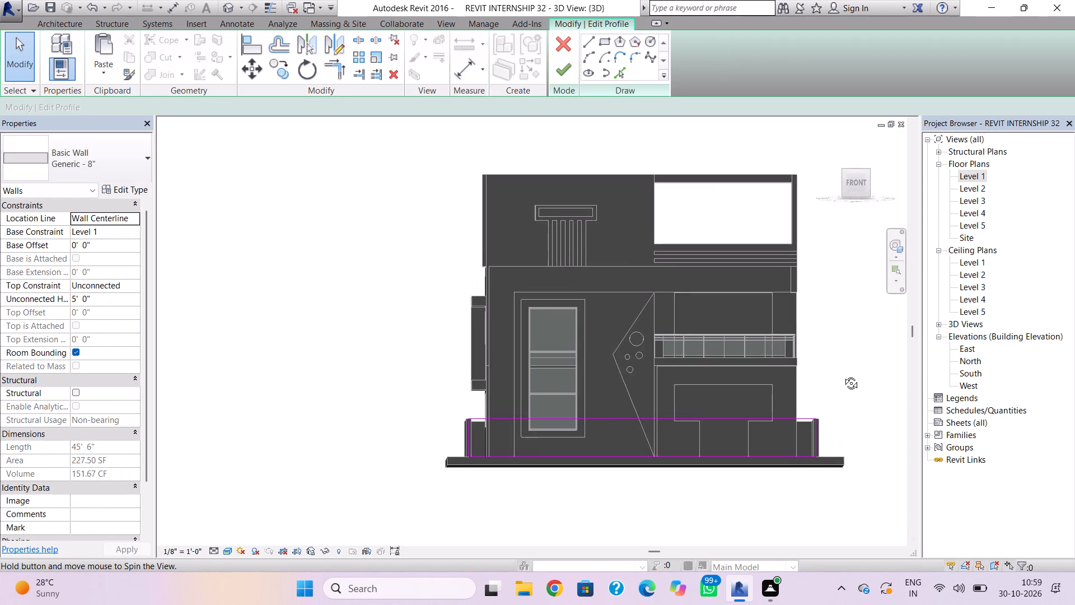
shift+right_drag(843, 375, 840, 375)
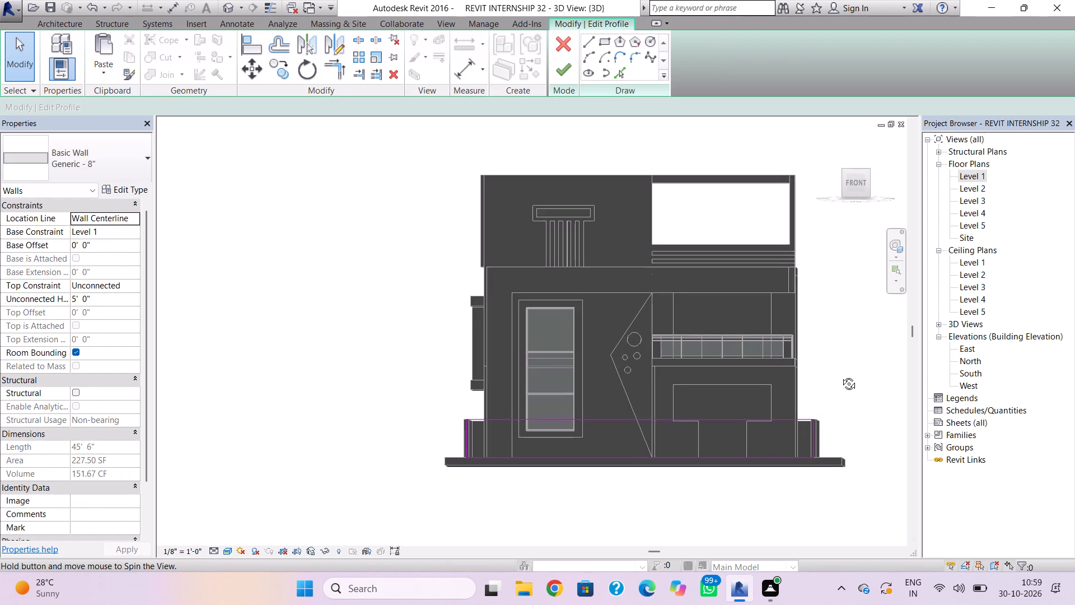
shift+right_drag(840, 375, 843, 378)
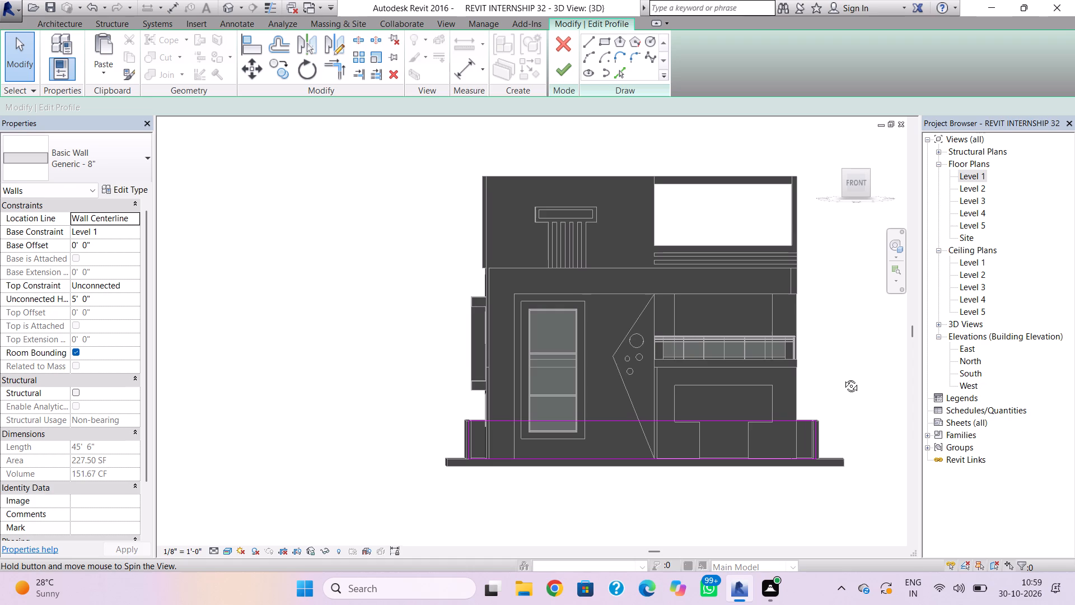
shift+right_drag(843, 378, 843, 377)
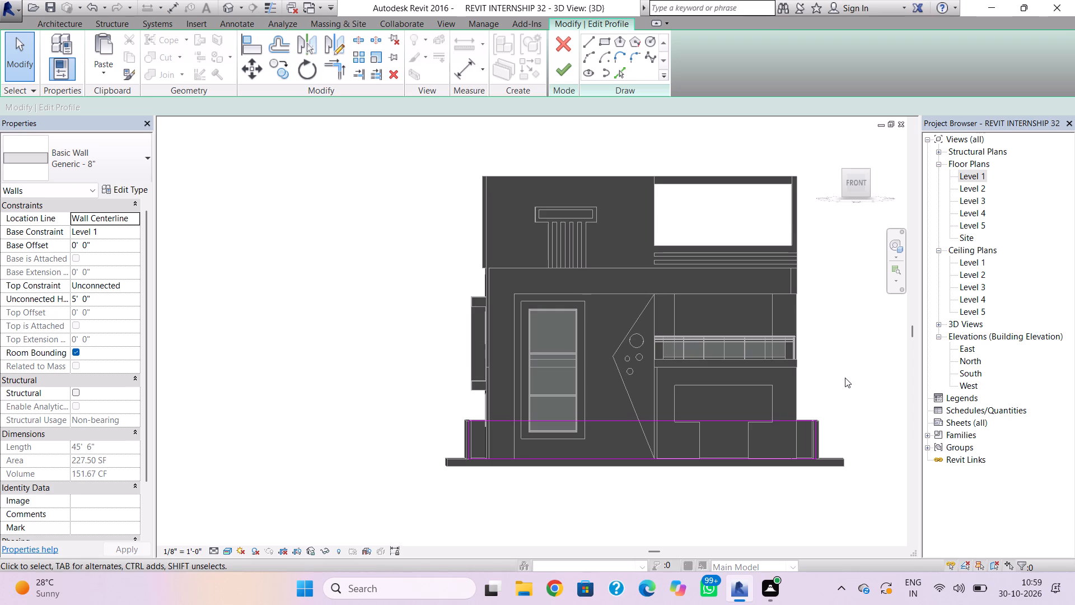
click(592, 45)
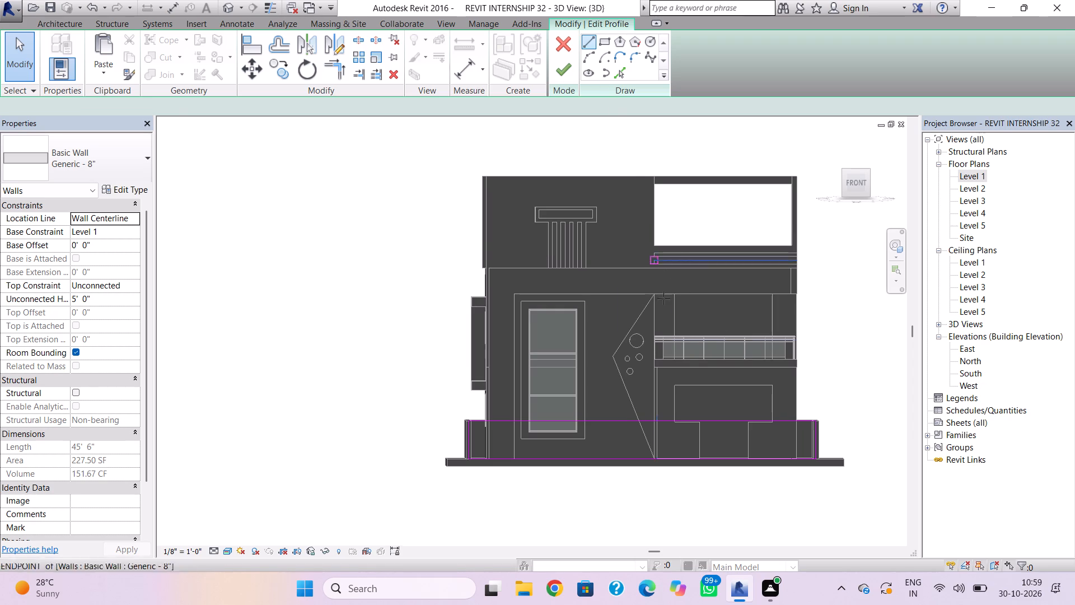
scroll(697, 426, up, 2)
click(702, 421)
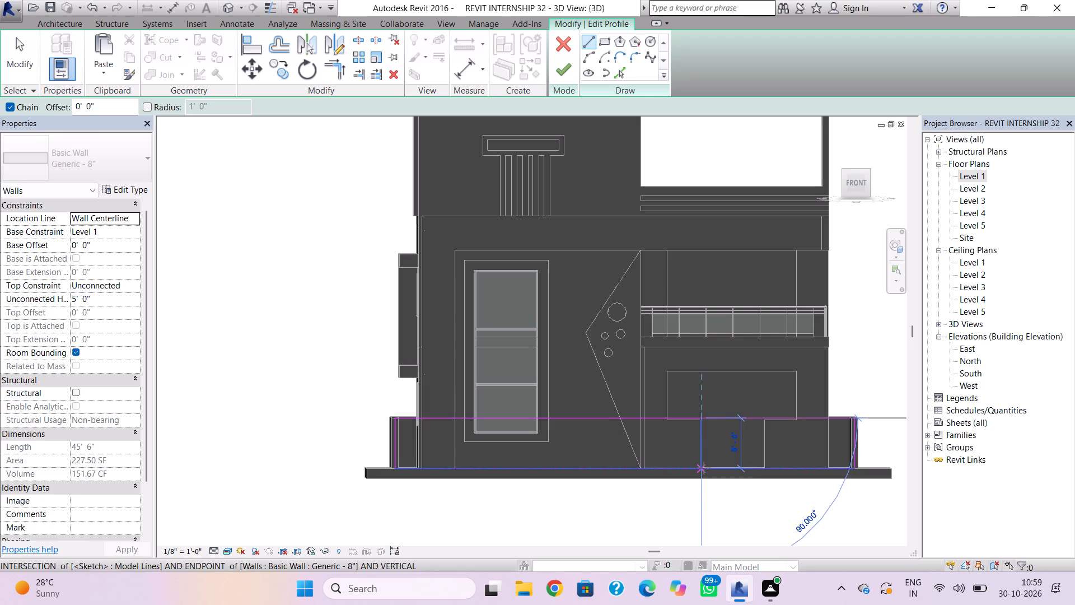
click(704, 468)
key(Escape)
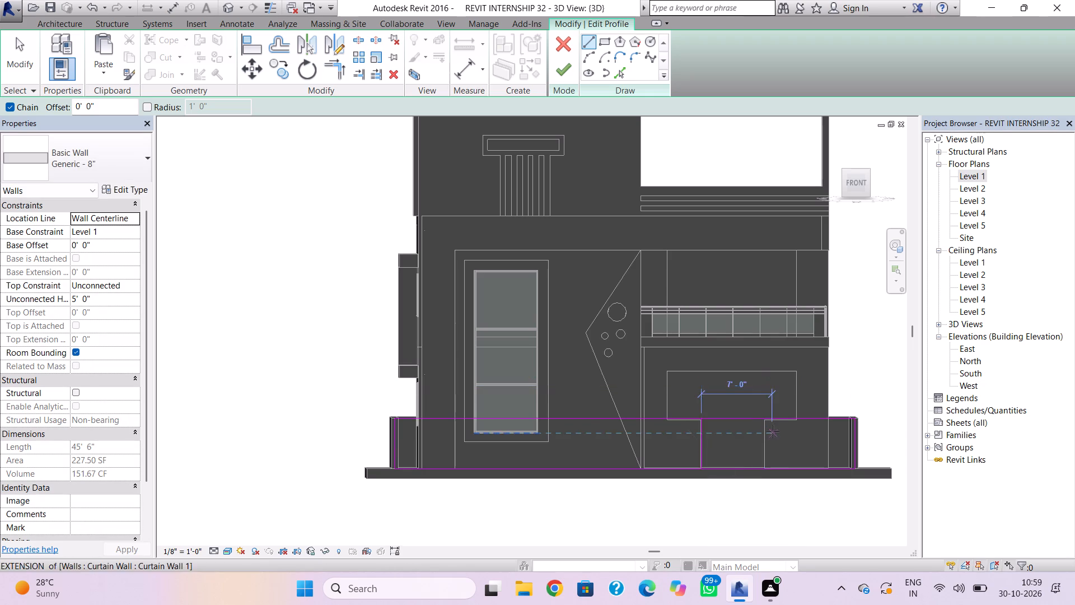
click(767, 422)
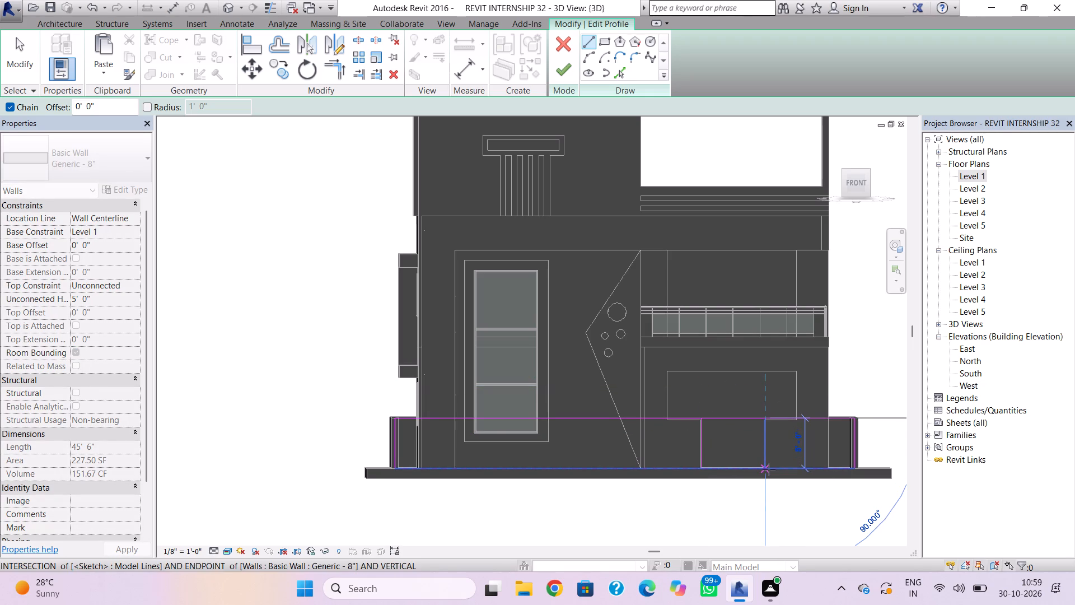
click(769, 469)
key(Escape)
key(Escape)
Delete the continuous top and bottom lines of the front boundary wall's profile.
click(756, 419)
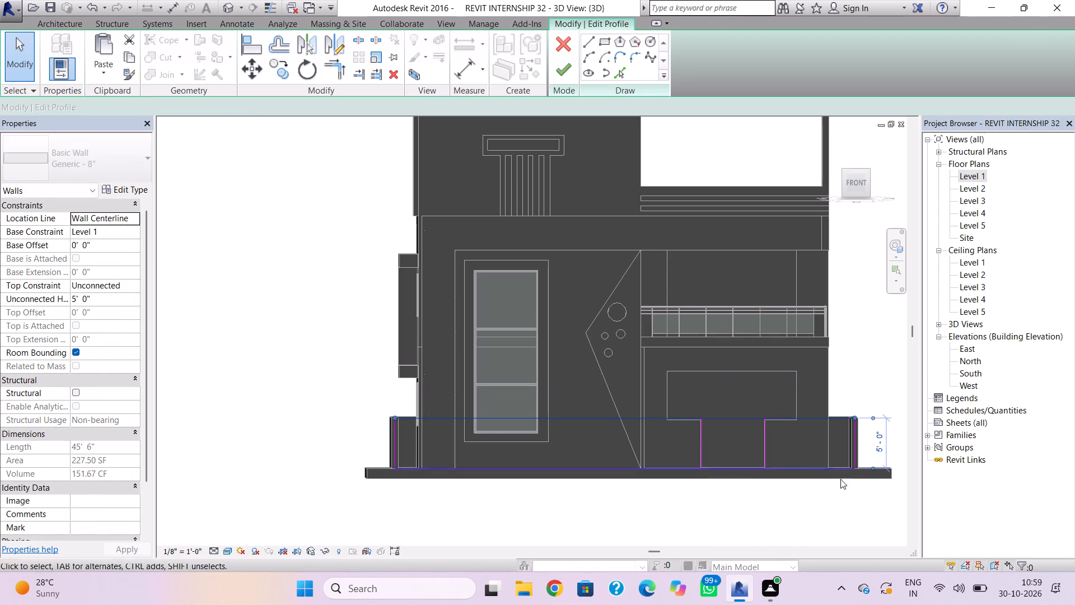
key(Delete)
click(796, 471)
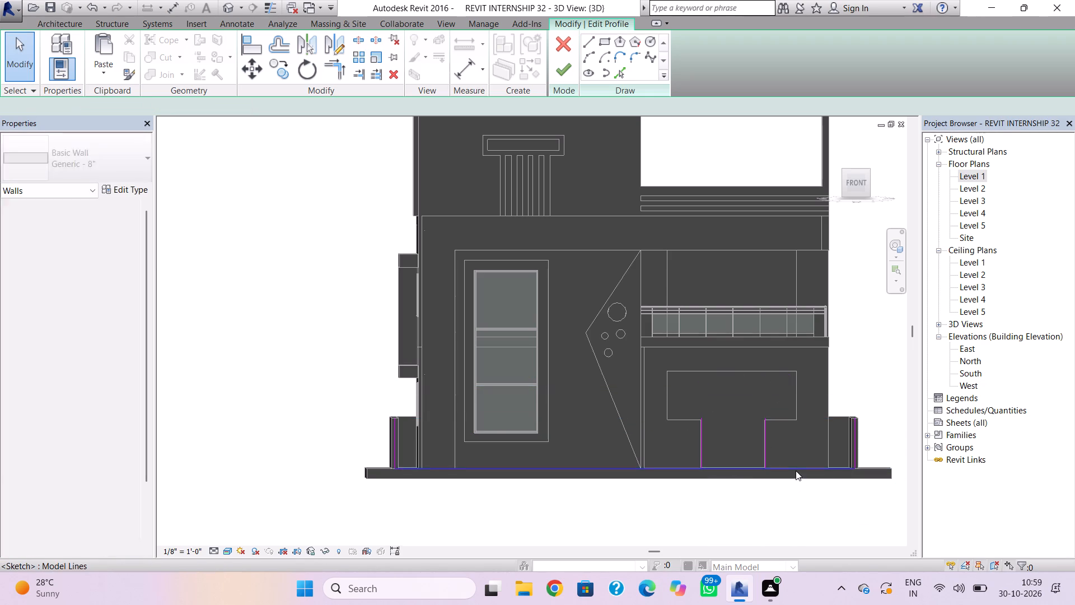
key(Delete)
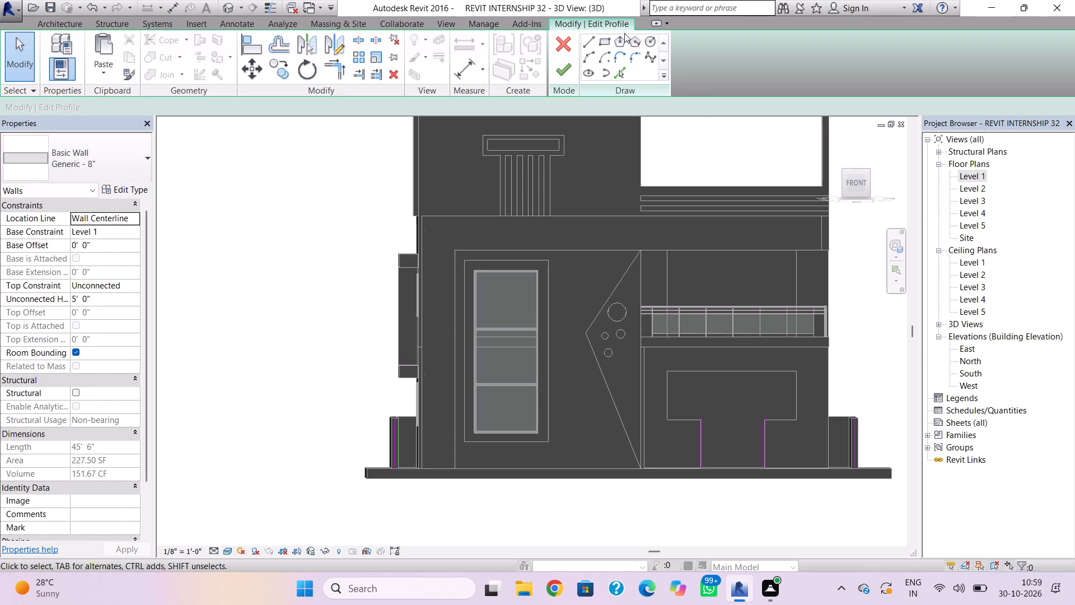
Draw the profile's top edge from the wall's left end to the left side of the gate opening.
click(582, 45)
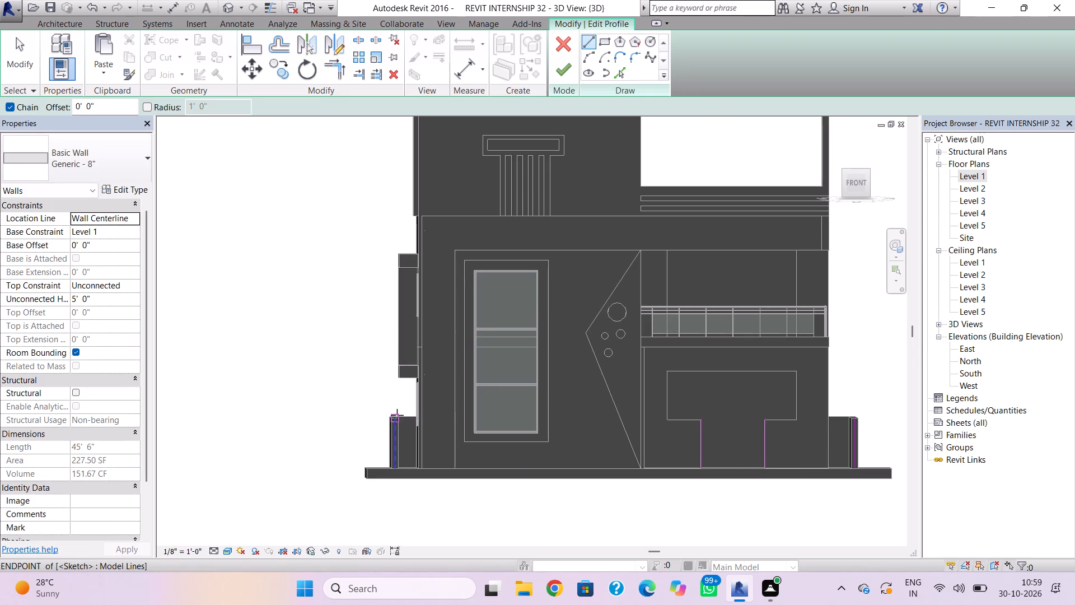
click(395, 414)
click(705, 420)
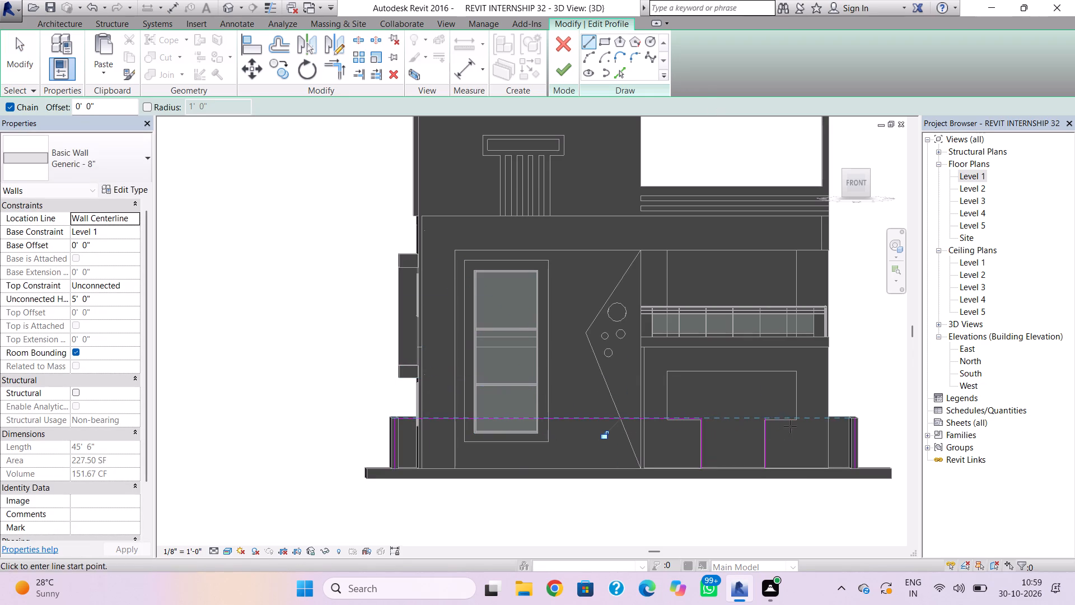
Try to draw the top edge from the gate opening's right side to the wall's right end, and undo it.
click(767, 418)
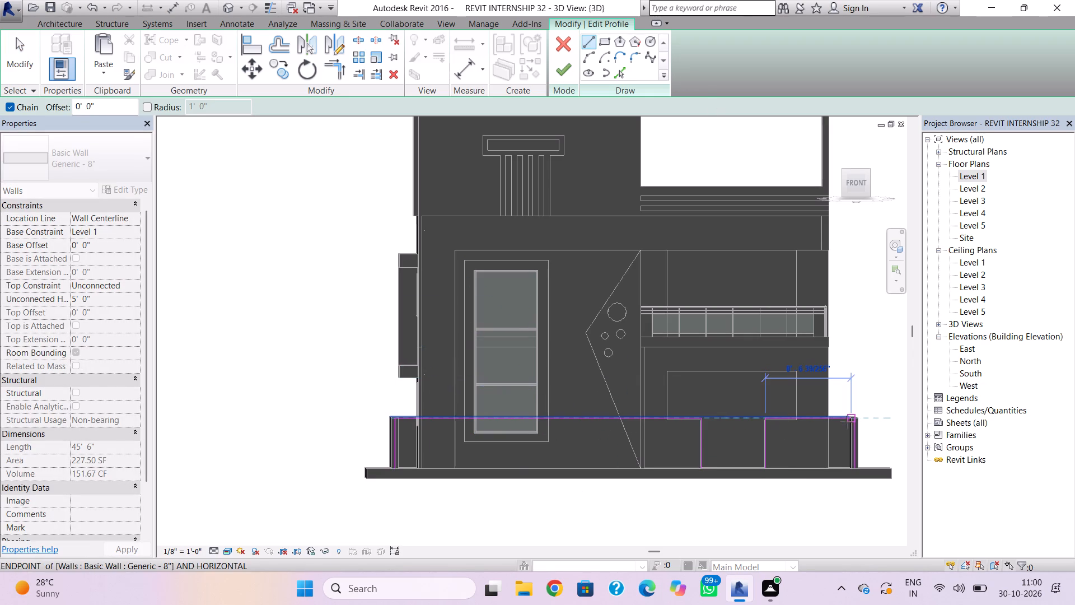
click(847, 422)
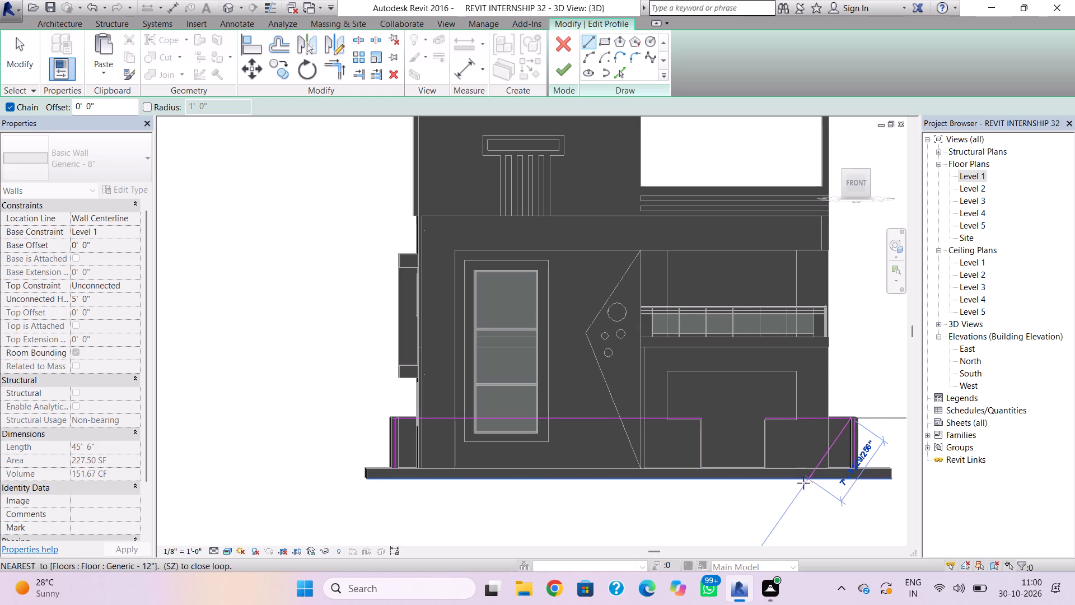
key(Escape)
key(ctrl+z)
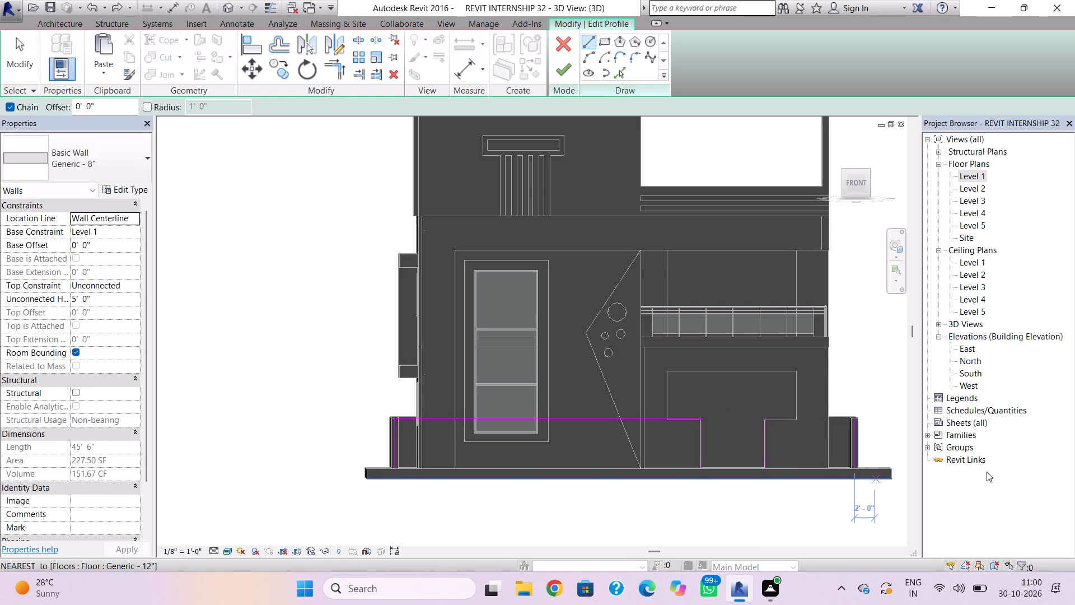
Draw the profile's top edge from the gate opening's right side to the endpoint of the right-end sketch line.
scroll(782, 418, up, 6)
click(749, 418)
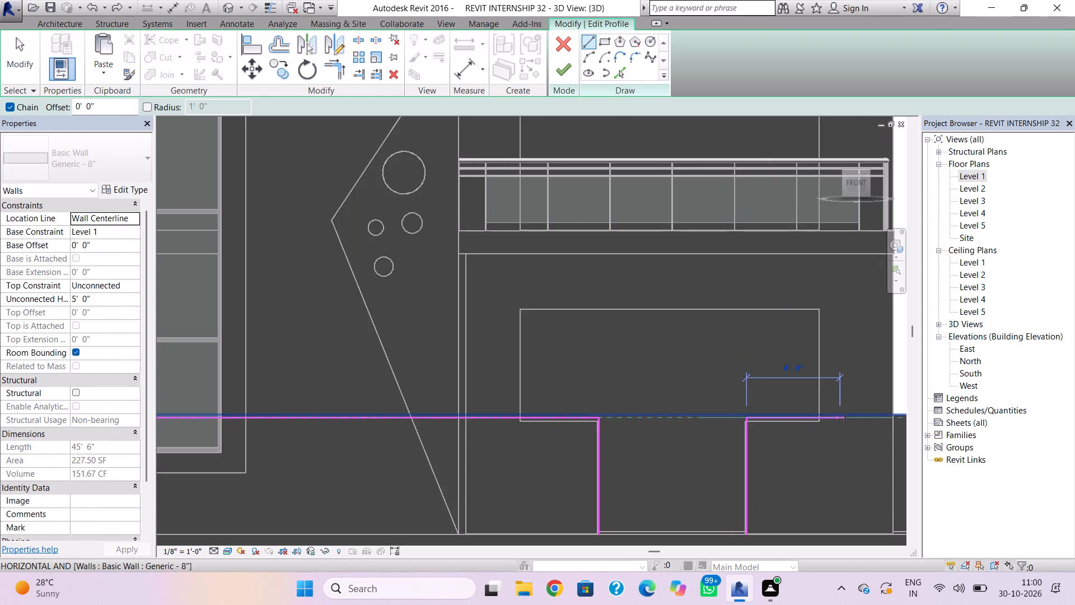
scroll(845, 419, down, 1)
middle_drag(845, 419, 730, 392)
click(822, 390)
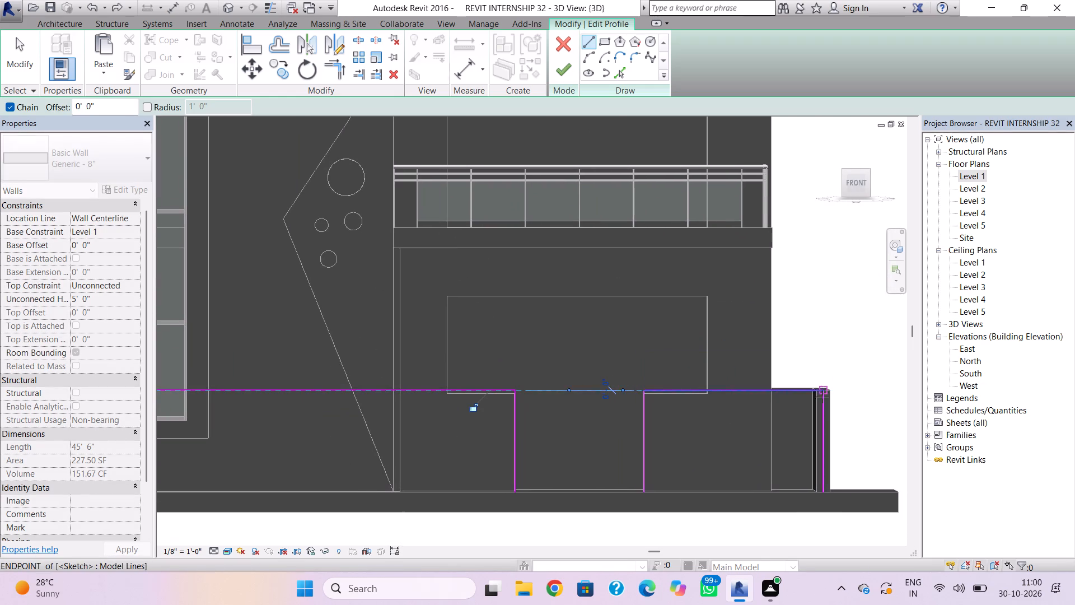
key(Escape)
Draw the profile's bottom edge as two lines, one on each side of the gate opening, closing both wall loops.
scroll(785, 481, down, 1)
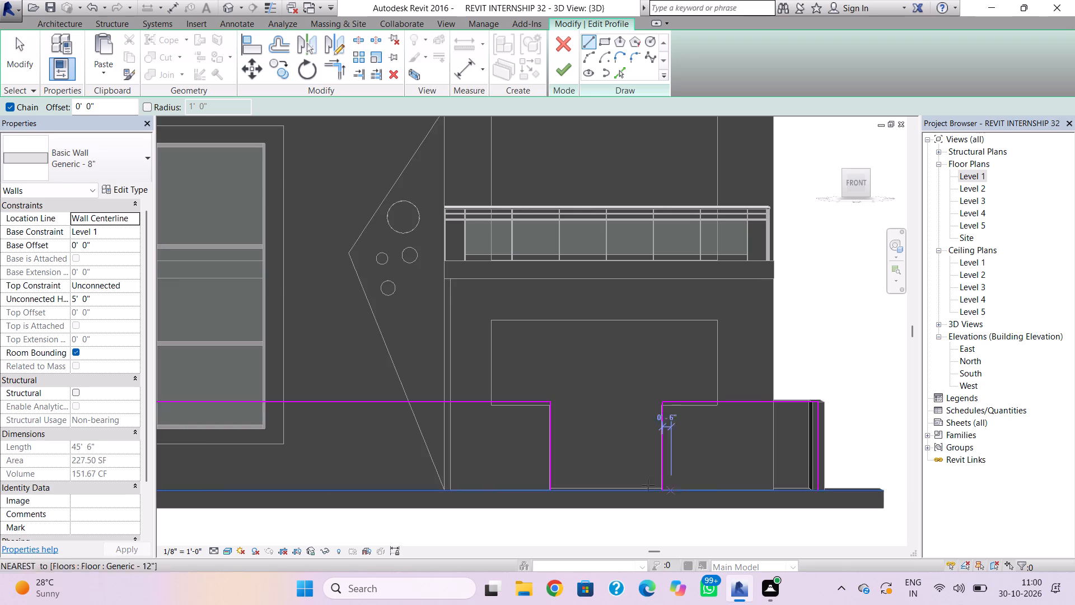
middle_drag(619, 474, 759, 399)
scroll(769, 395, down, 1)
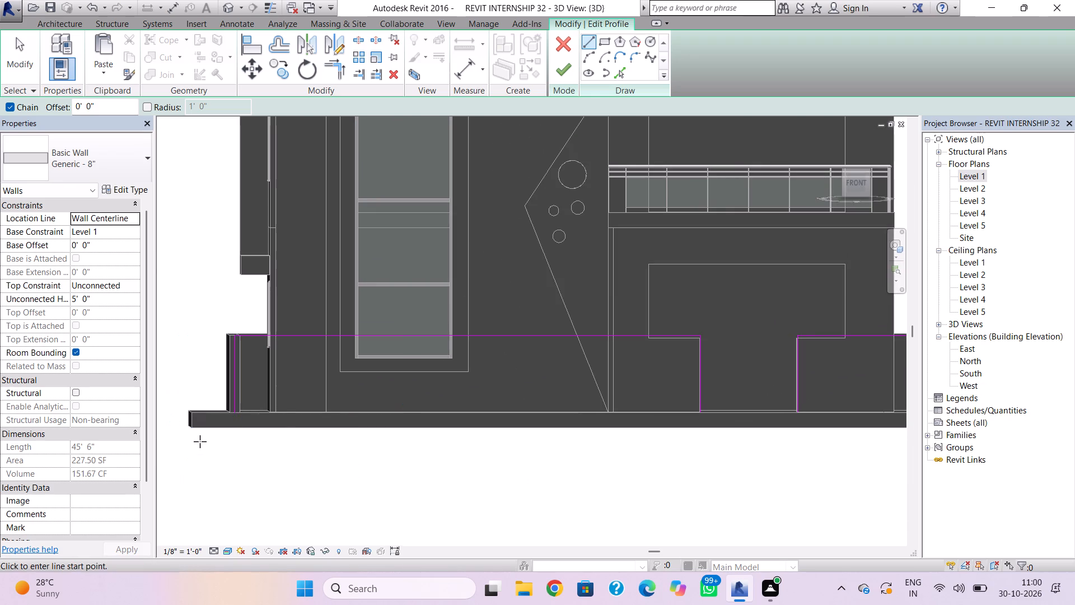
click(232, 416)
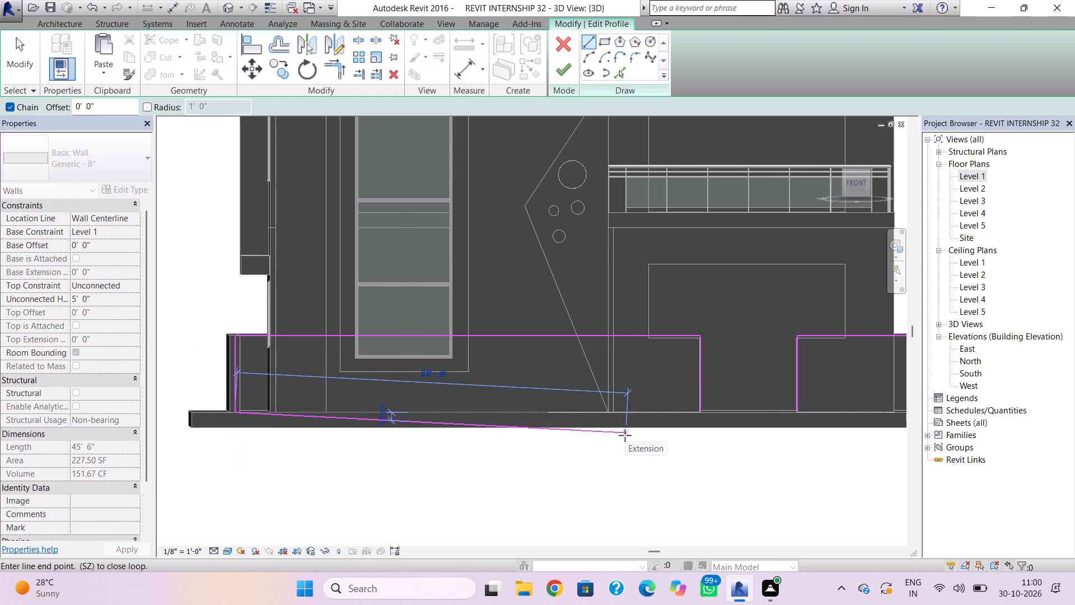
click(697, 414)
middle_drag(811, 427, 741, 397)
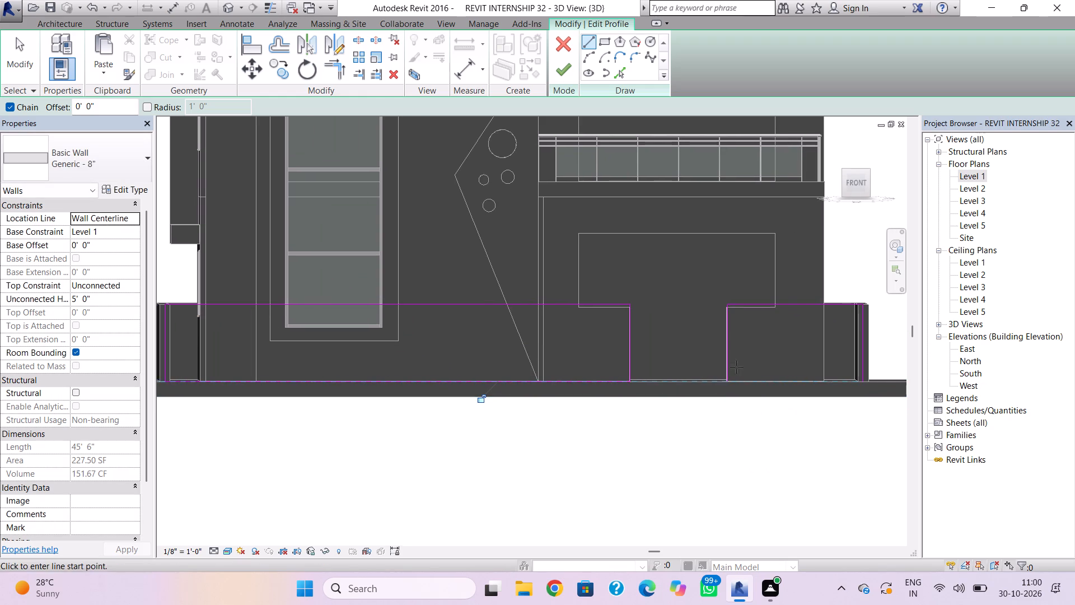
click(728, 378)
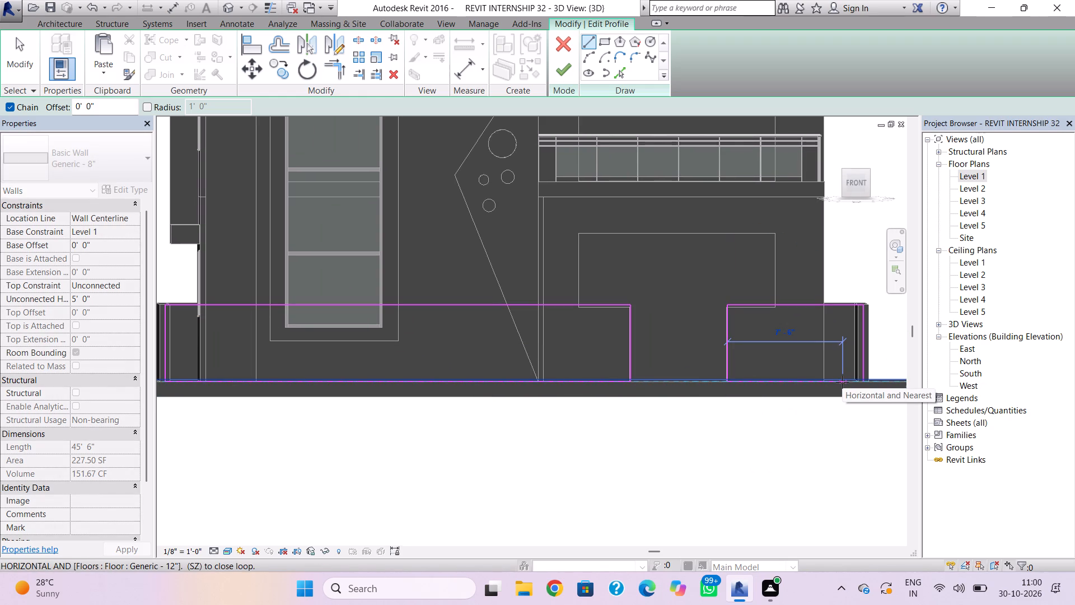
click(861, 380)
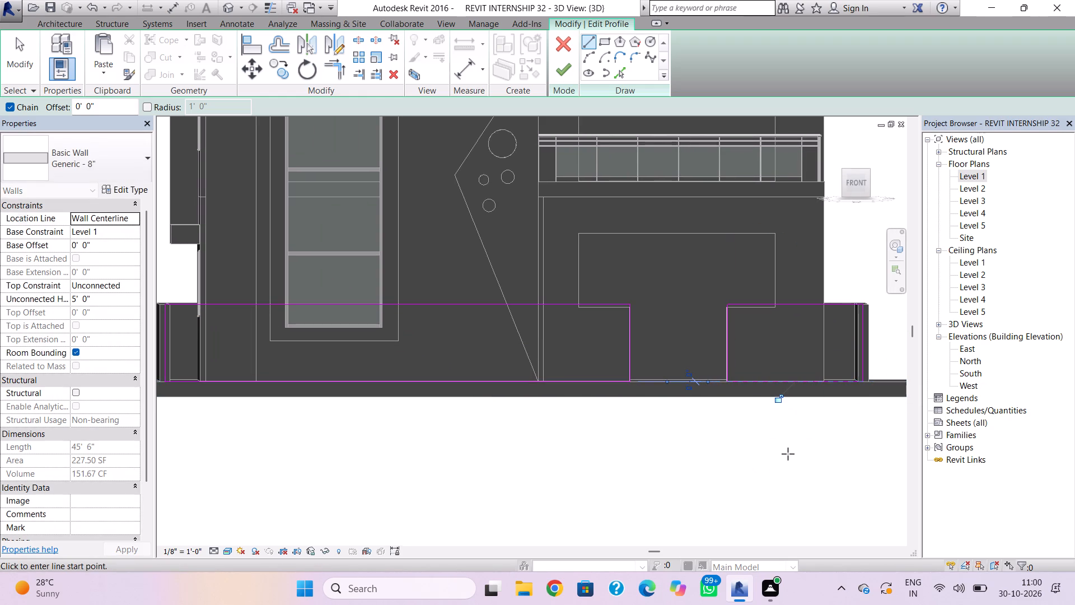
key(Escape)
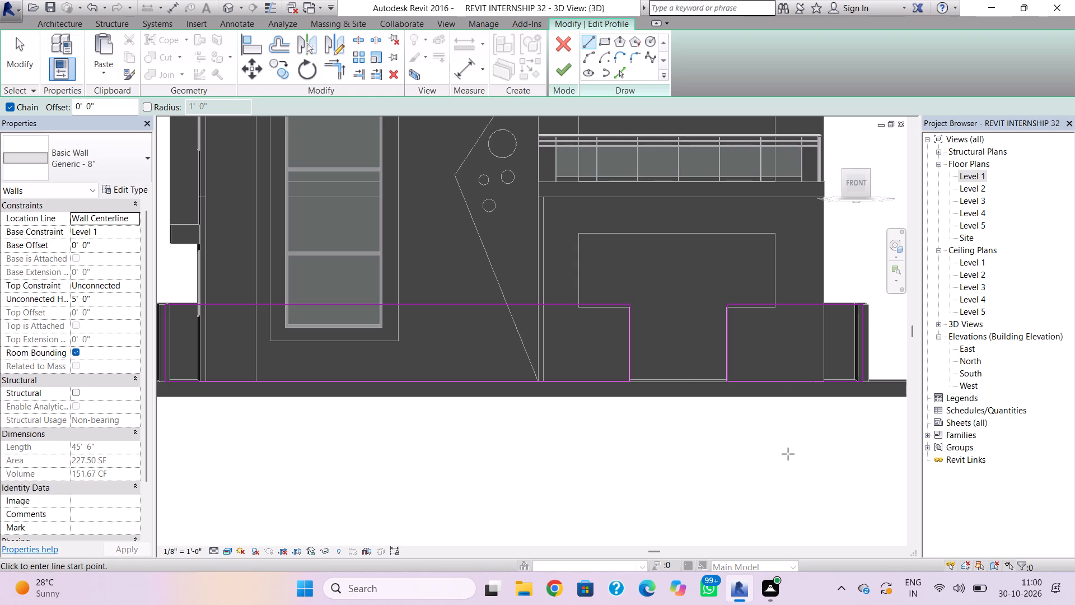
Finish the front boundary wall's profile edit with the gate opening and save the project.
click(554, 72)
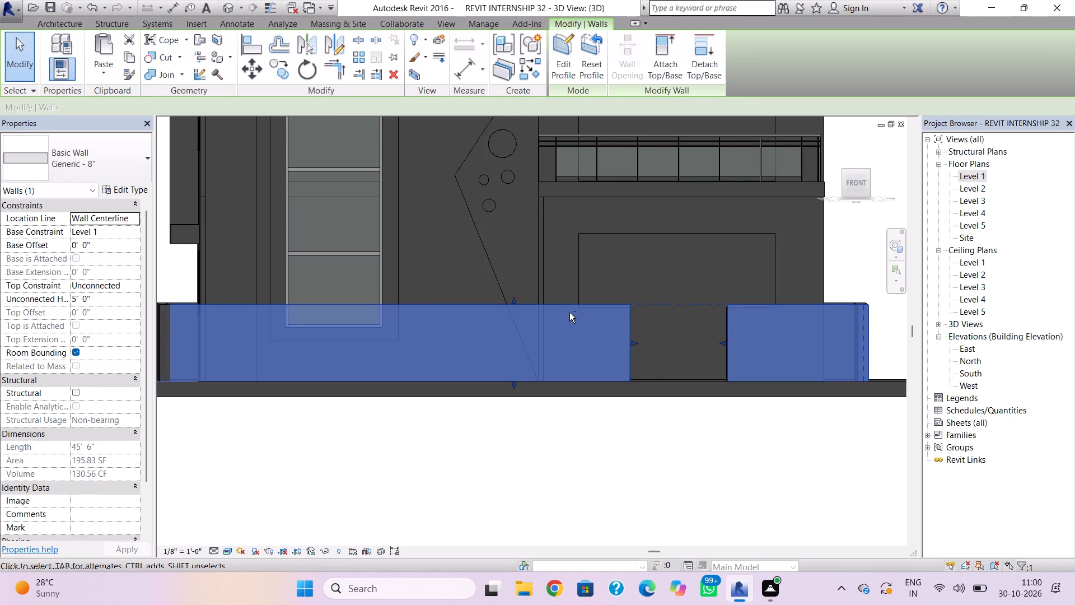
shift+right_drag(569, 313, 588, 387)
key(Escape)
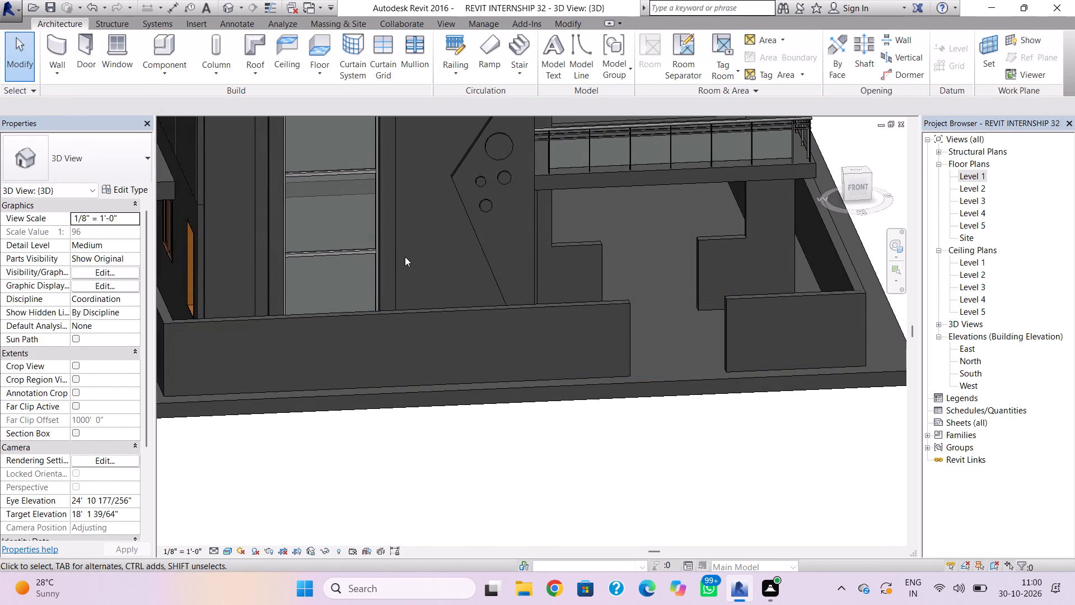
key(ctrl+s)
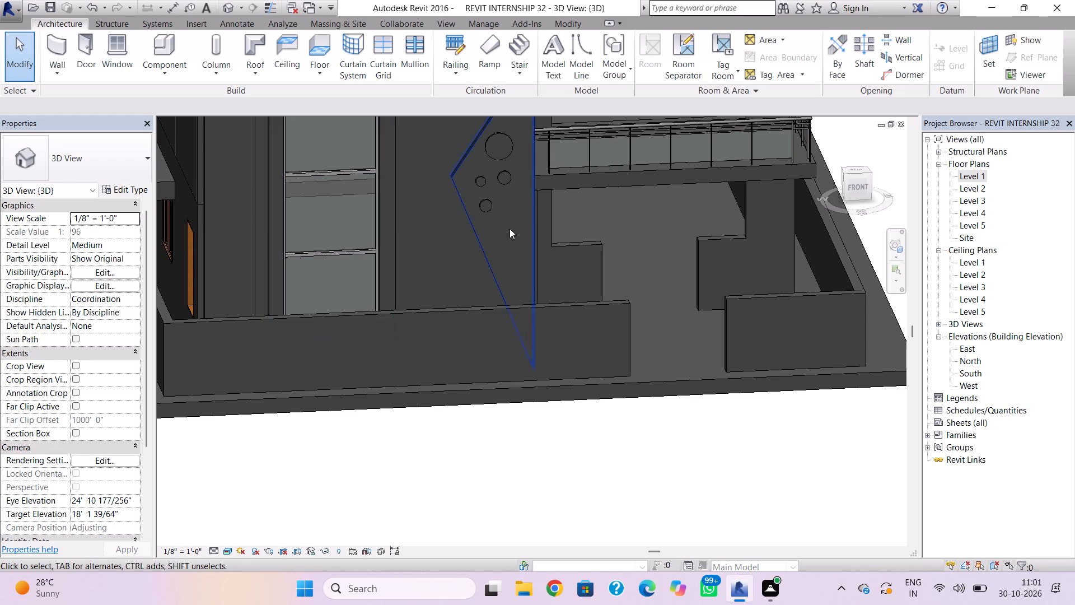
Open the profile of the stepped wall beneath the balcony for editing and select the lower vertical edge left of its opening.
click(602, 249)
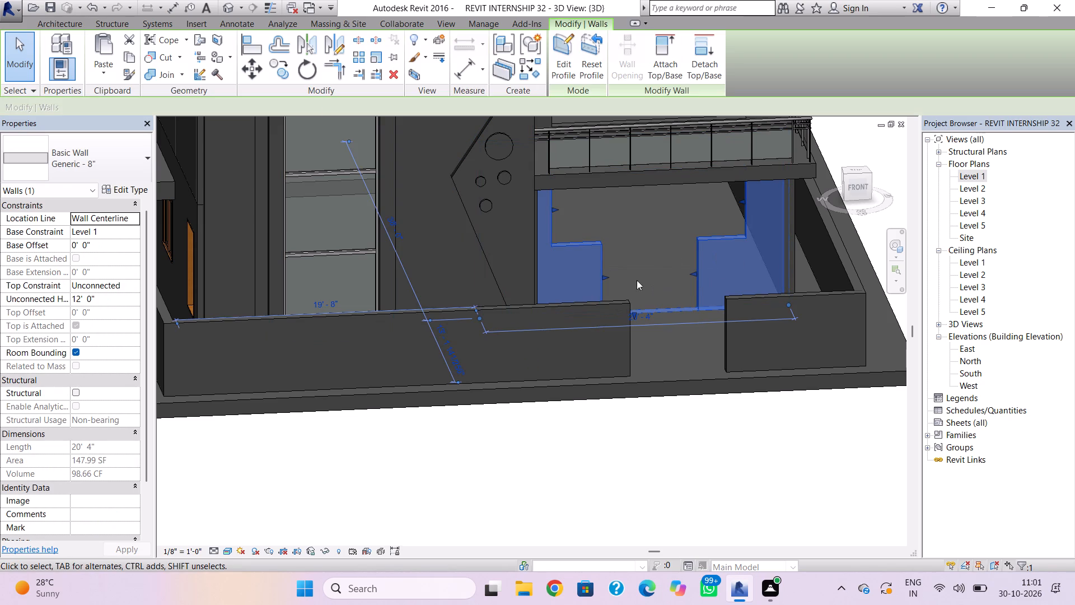
click(663, 411)
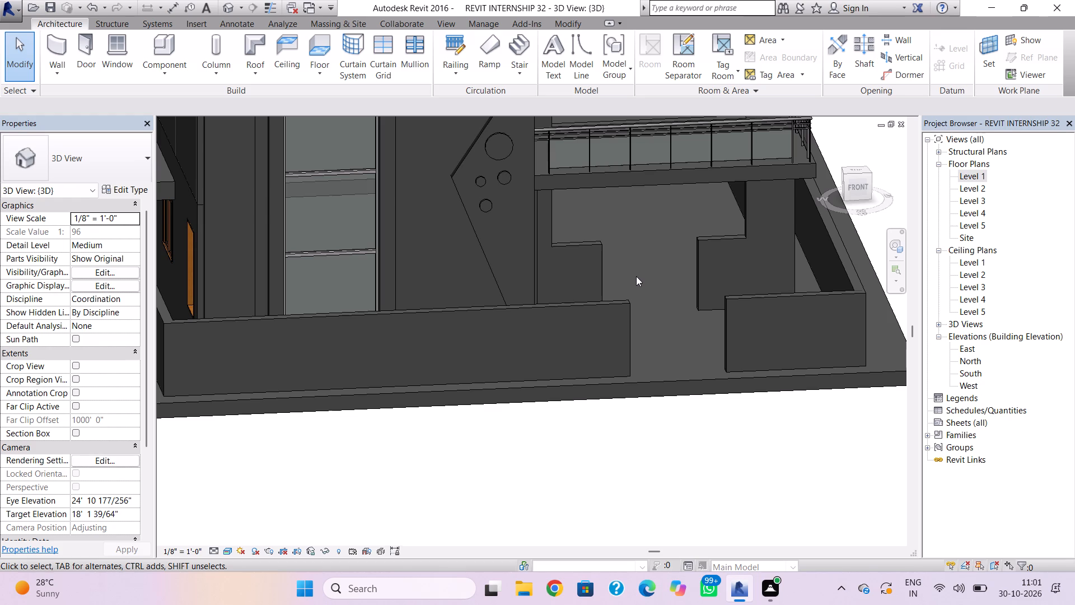
double_click(607, 266)
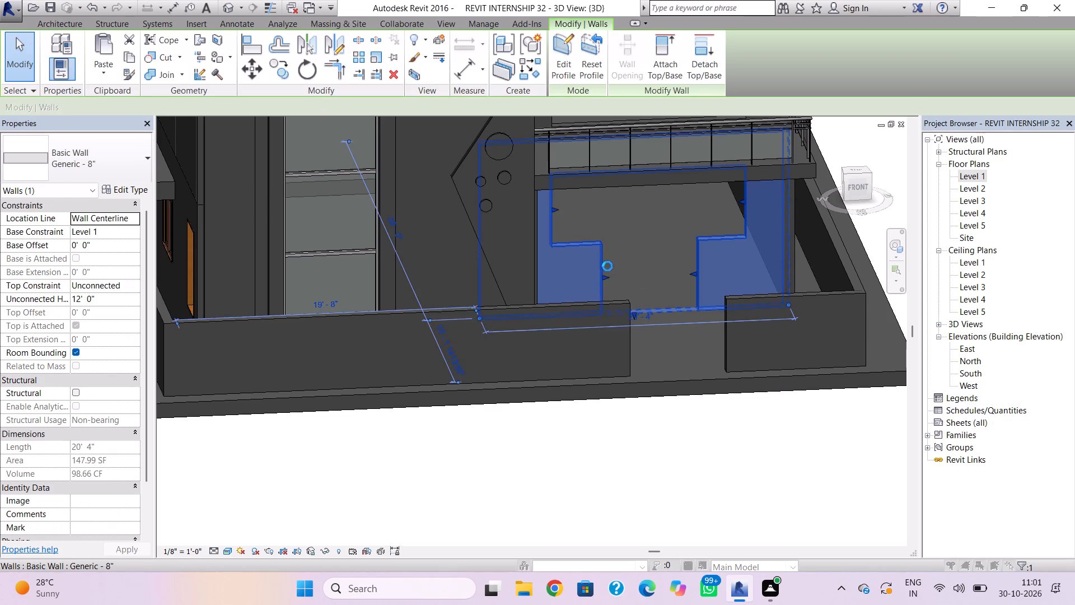
click(625, 311)
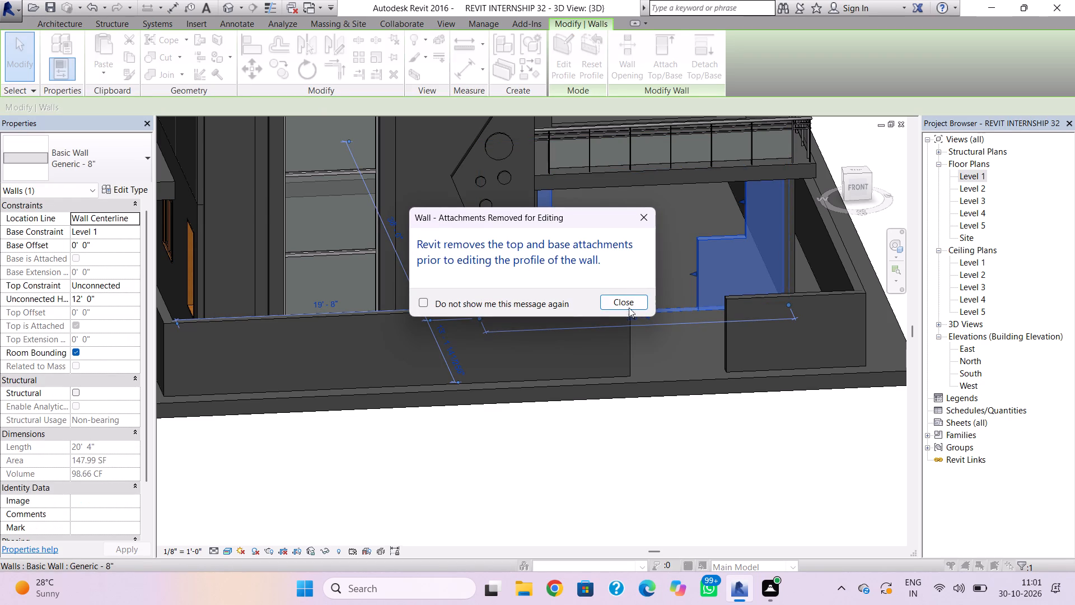
click(630, 305)
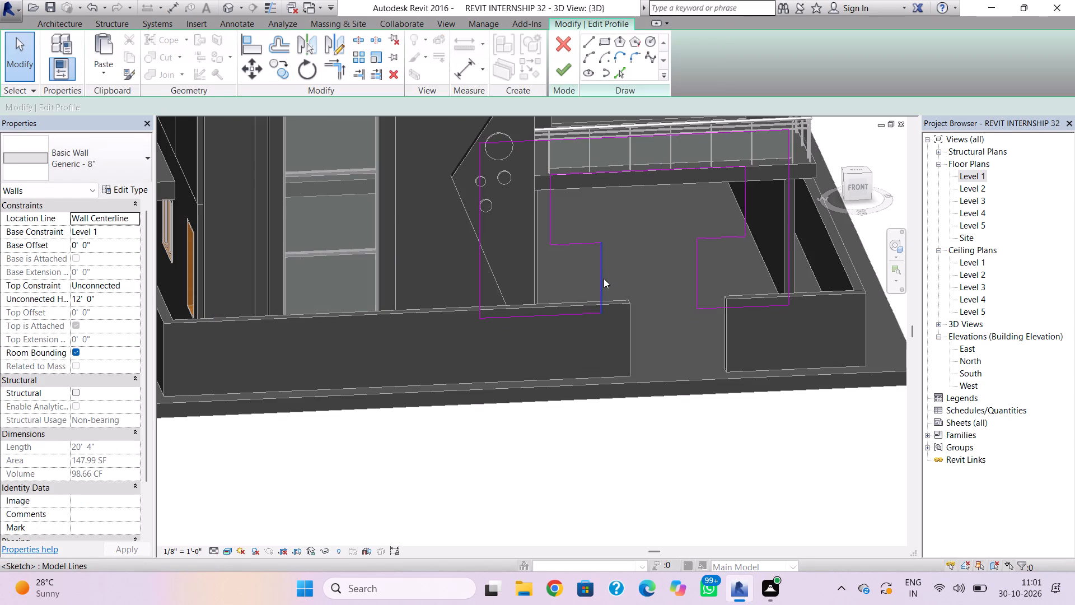
click(604, 278)
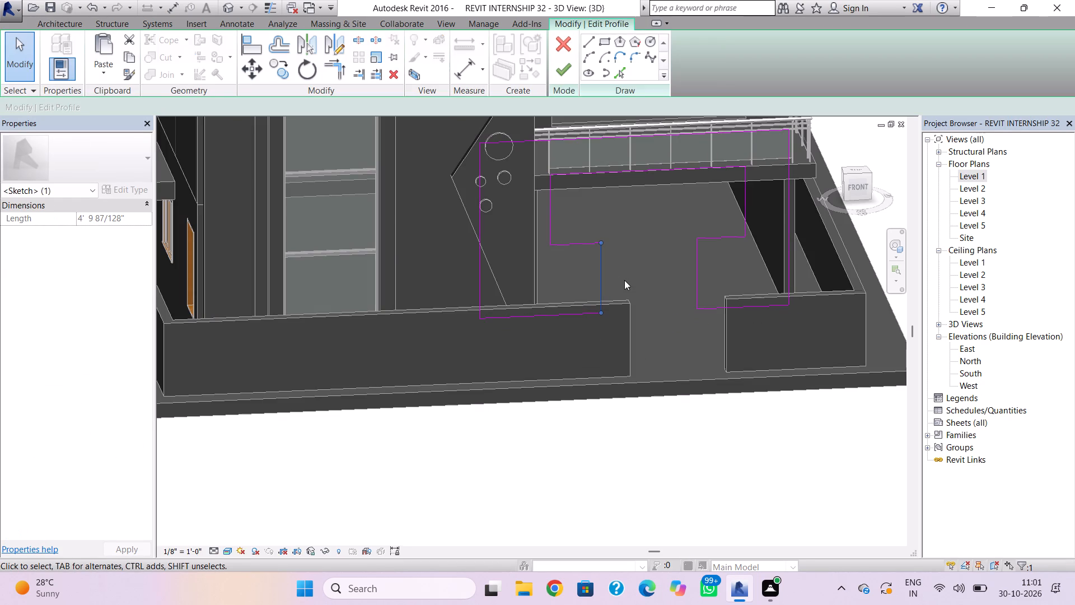
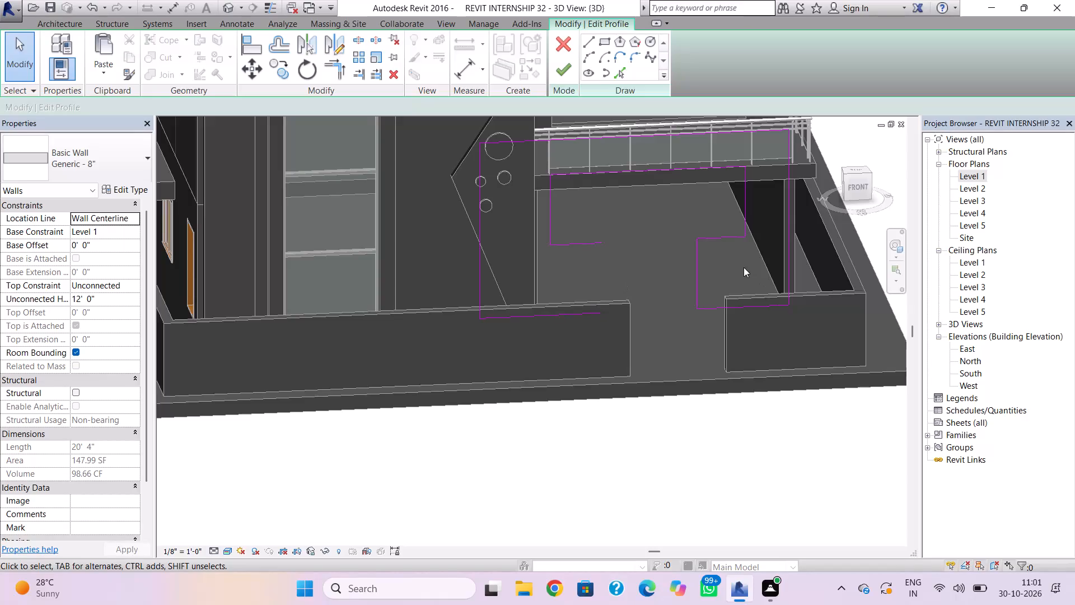
Delete the vertical sketch edge on the right of the lower opening in the wall profile beneath the balcony.
click(697, 269)
key(Delete)
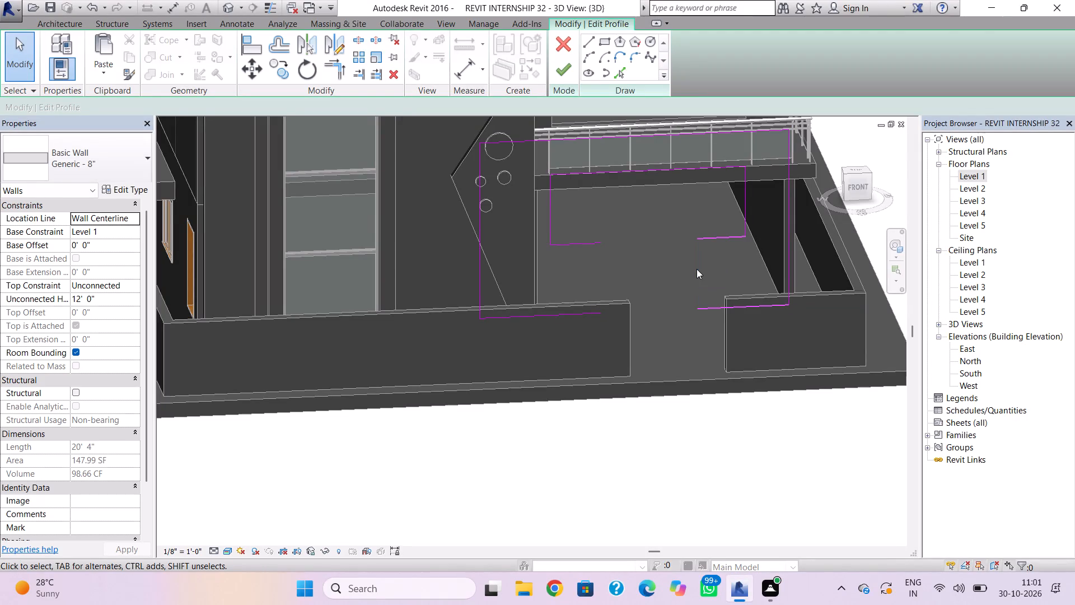
Extend the short sketch line below the upper opening to meet the right-hand segment, closing the opening's bottom edge.
click(597, 241)
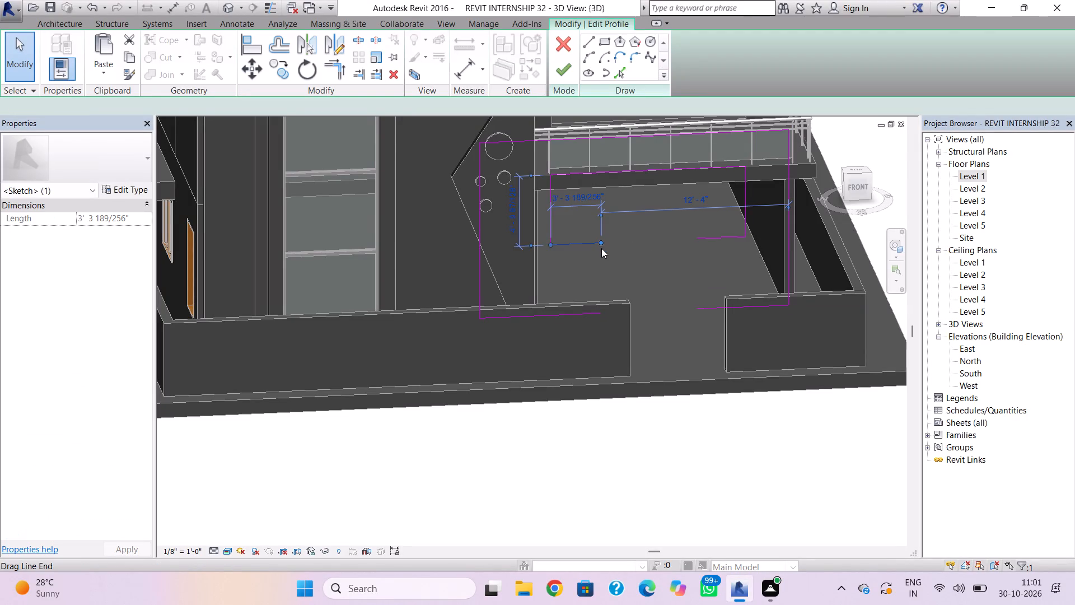
scroll(601, 248, up, 3)
drag(600, 240, 721, 236)
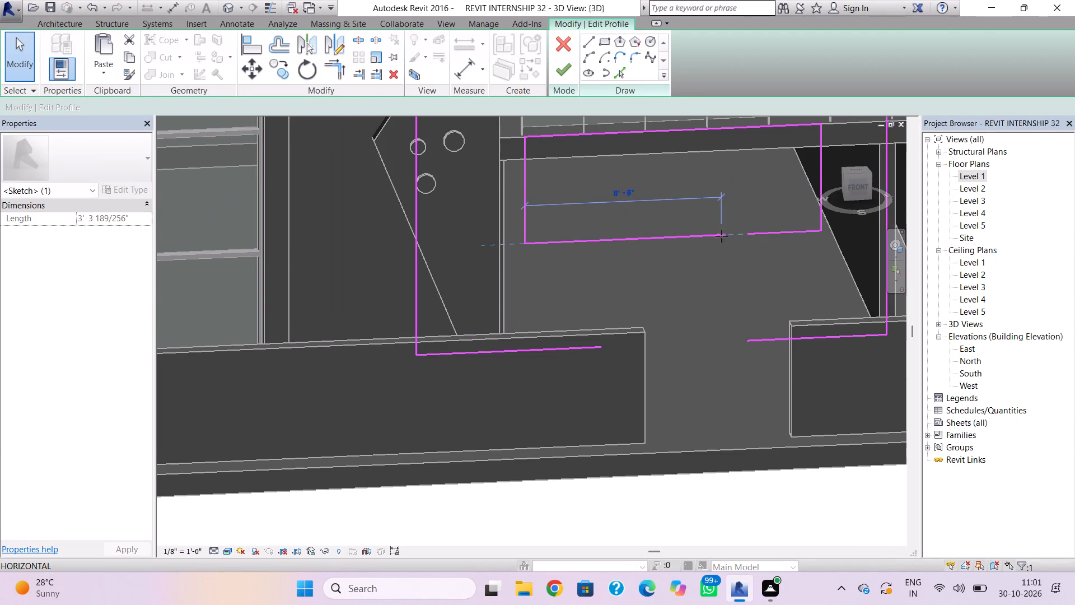
drag(721, 236, 744, 234)
Close the profile's bottom edge by deleting its left segment and extending the right segment to the lower-left corner.
click(599, 348)
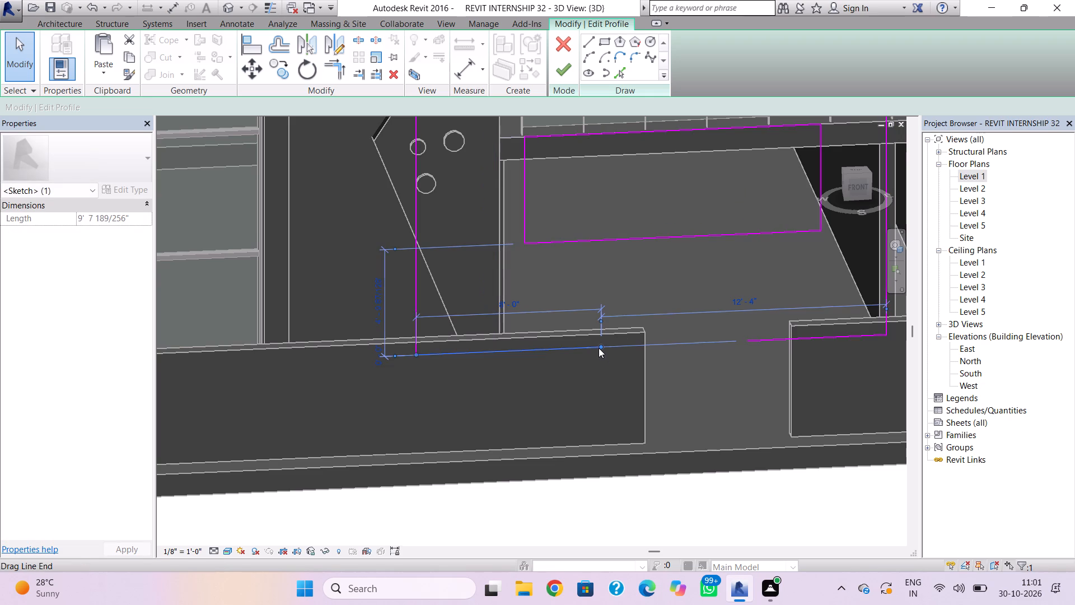
drag(603, 345, 759, 343)
click(671, 389)
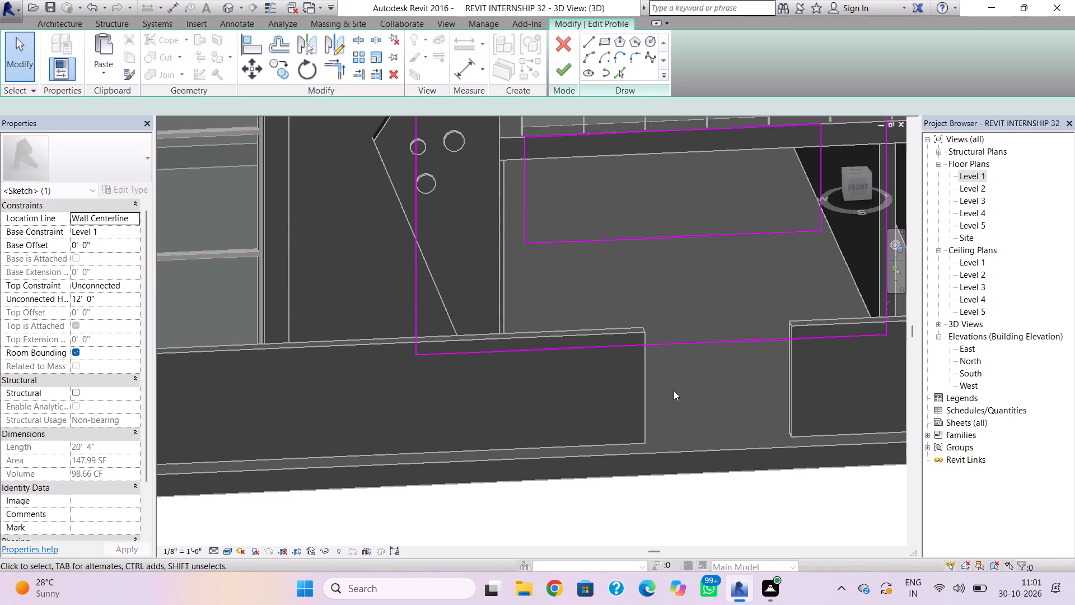
scroll(731, 355, up, 2)
click(723, 337)
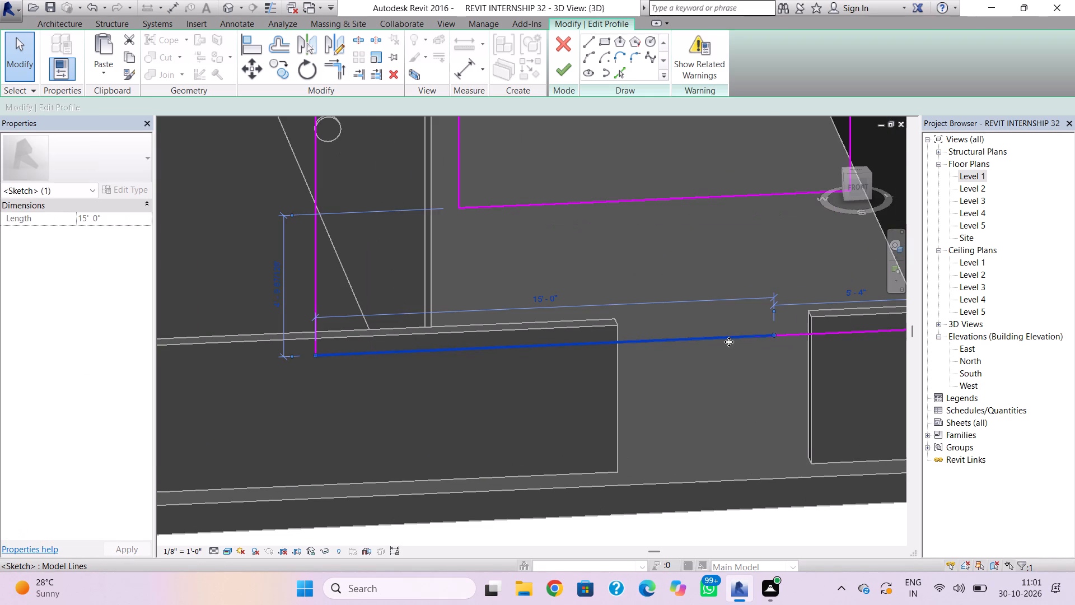
key(Delete)
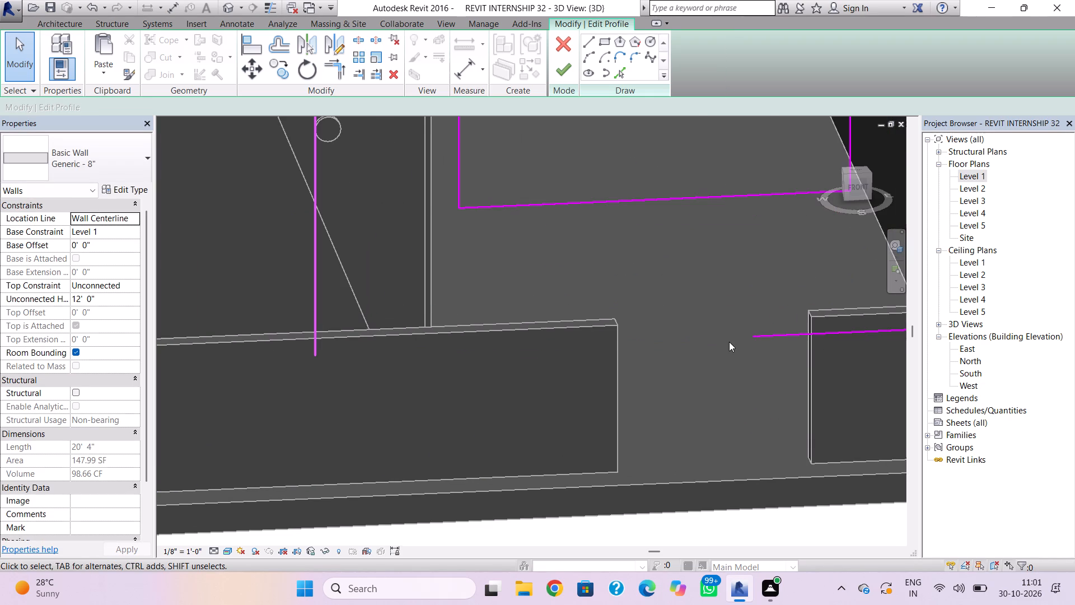
click(750, 338)
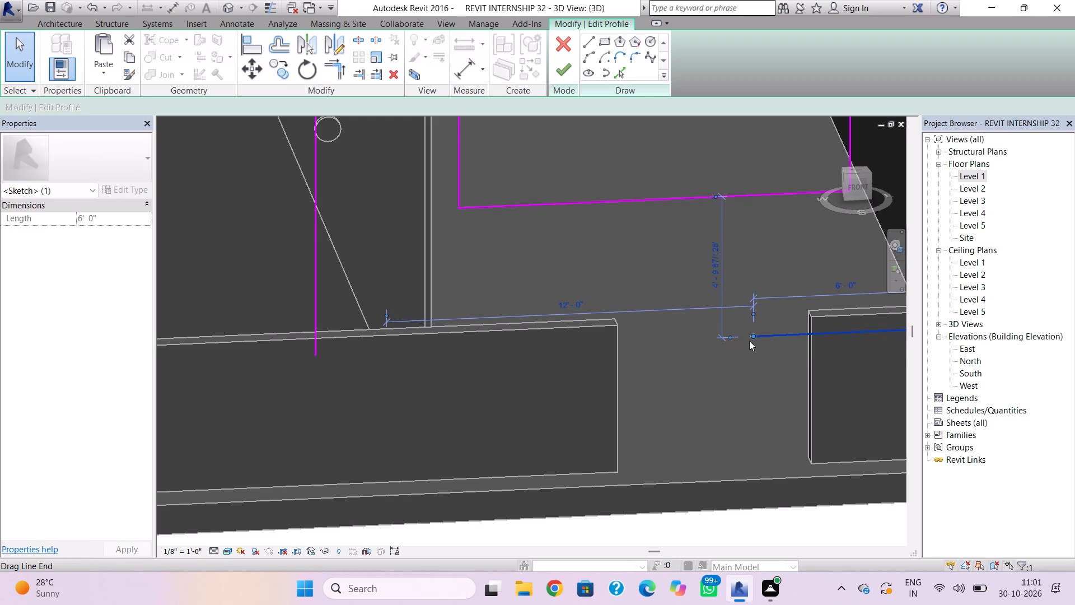
drag(752, 338, 312, 354)
click(359, 429)
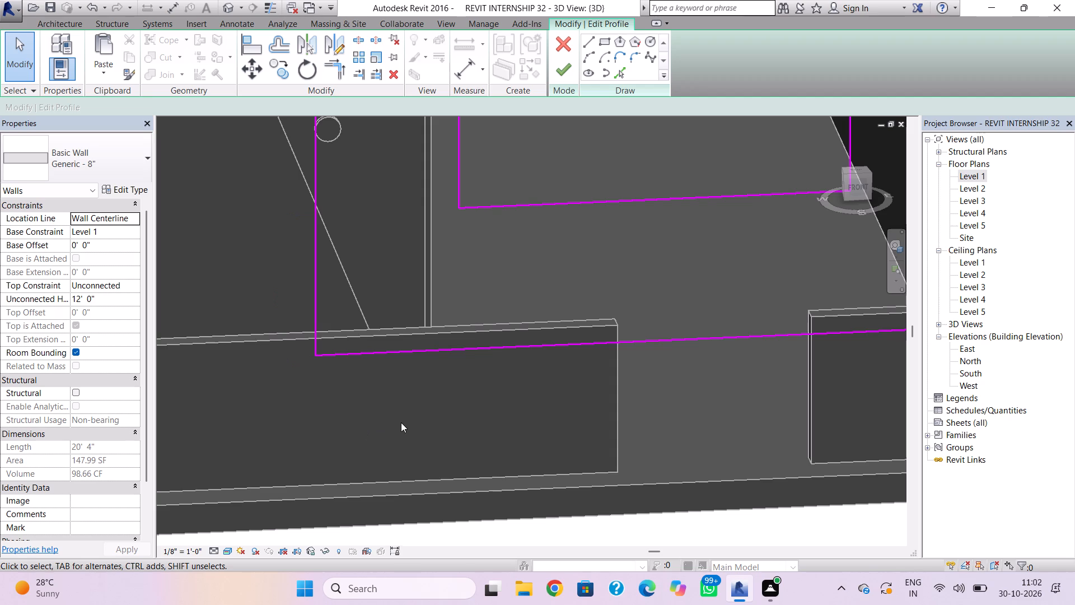
Finish the profile edit of the wall beneath the balcony and save the project.
click(568, 75)
scroll(648, 282, down, 4)
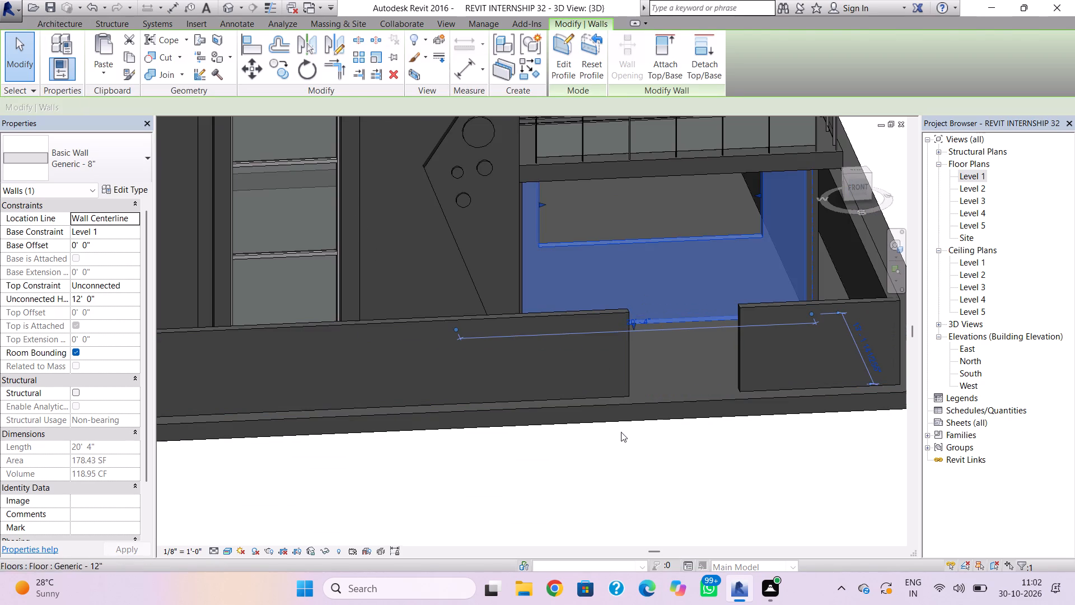
click(623, 432)
key(ctrl+s)
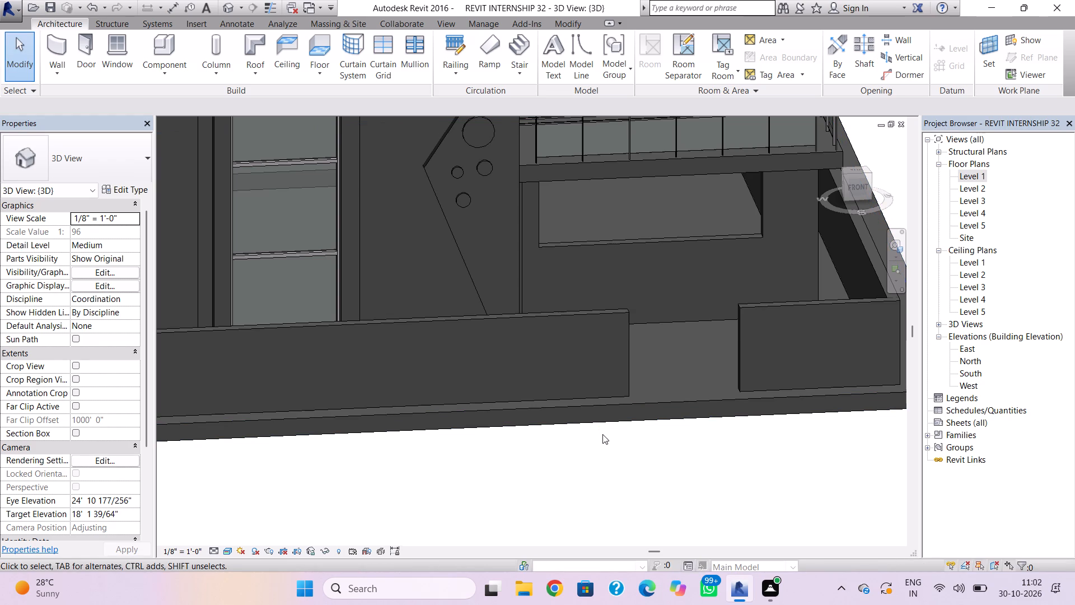
Print the 3D view with Microsoft Print to PDF and save the output as REVIT INTERNSHIP 32.
key(ctrl+p)
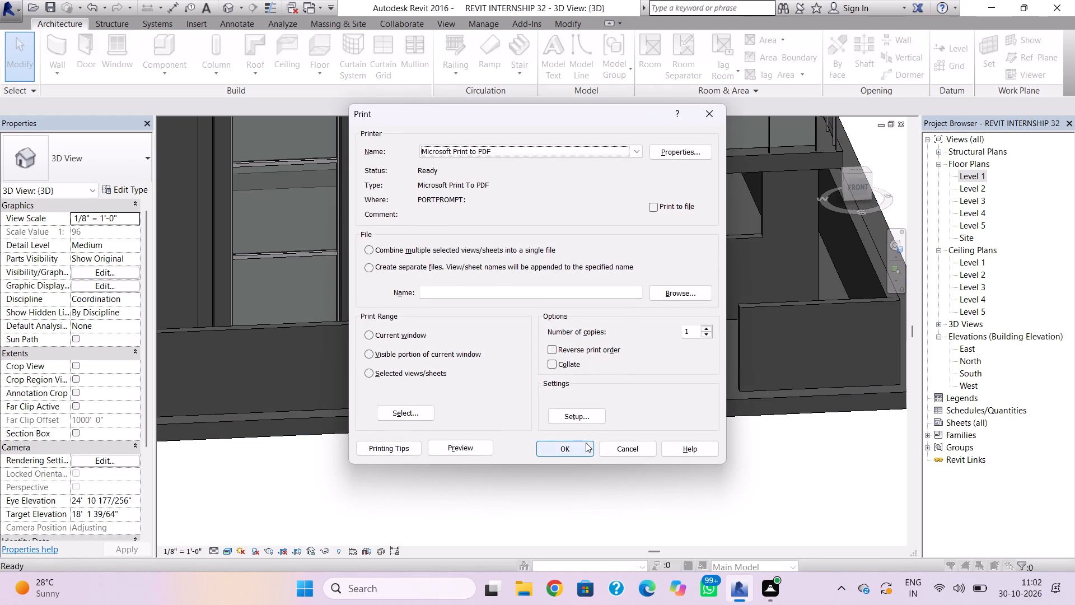
click(586, 443)
click(627, 322)
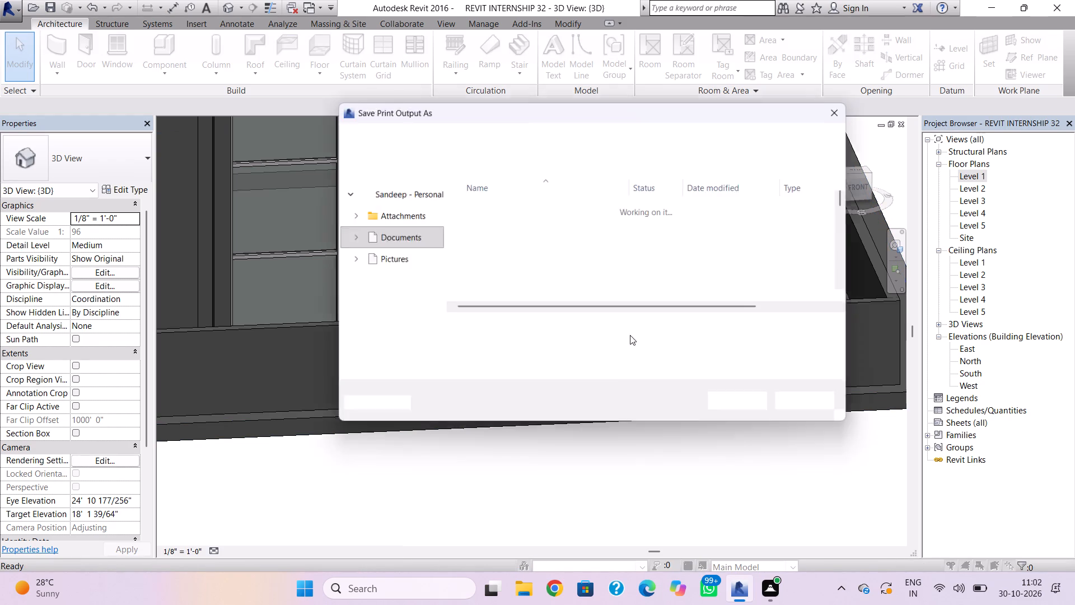
text(REVIT INTERN)
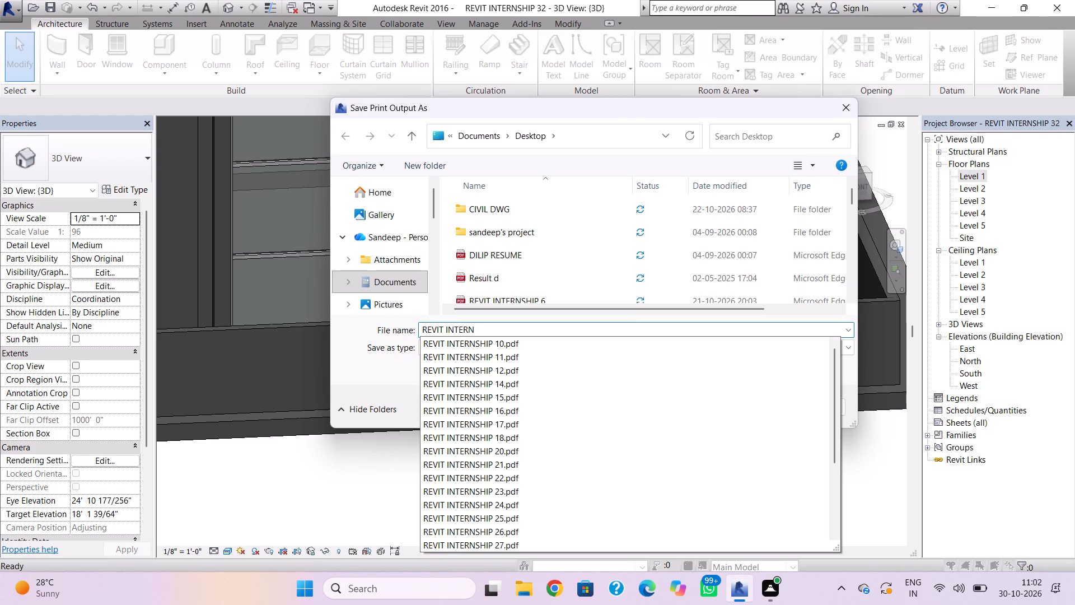
text(SHIP)
key(space)
text(32)
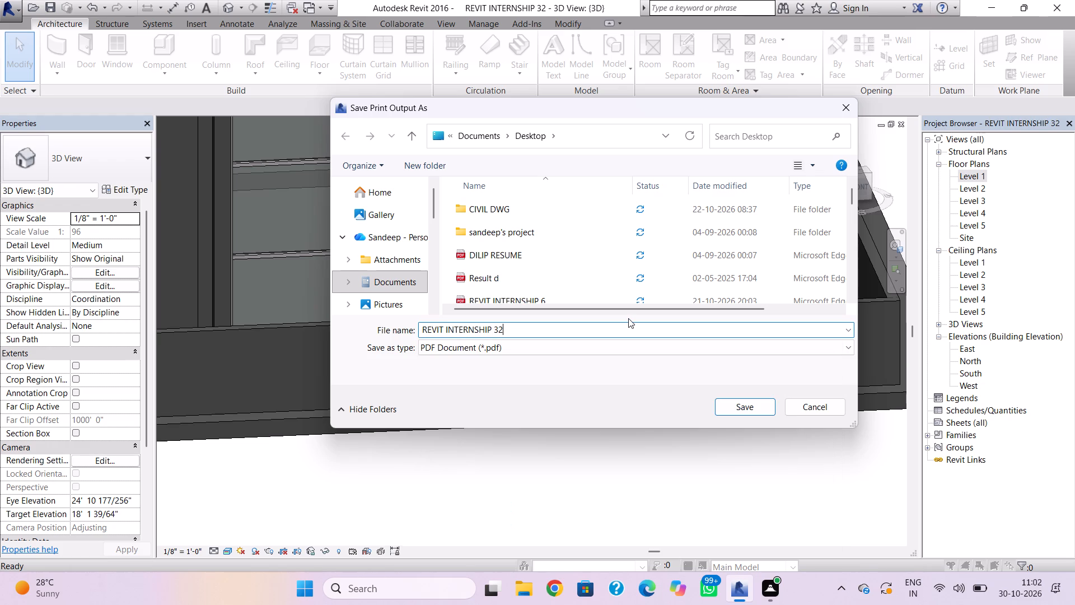
click(750, 412)
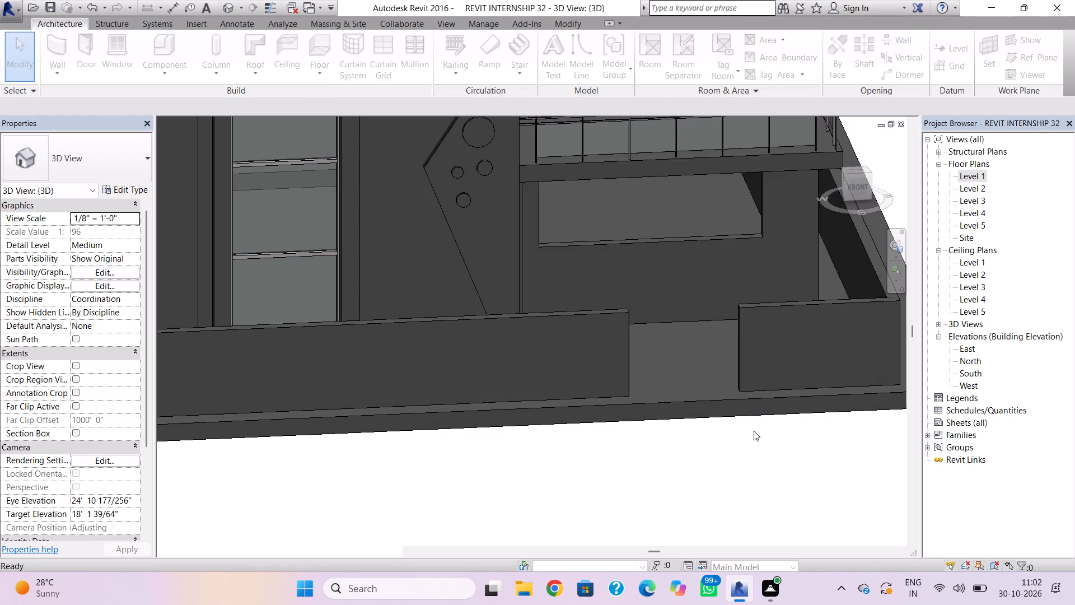